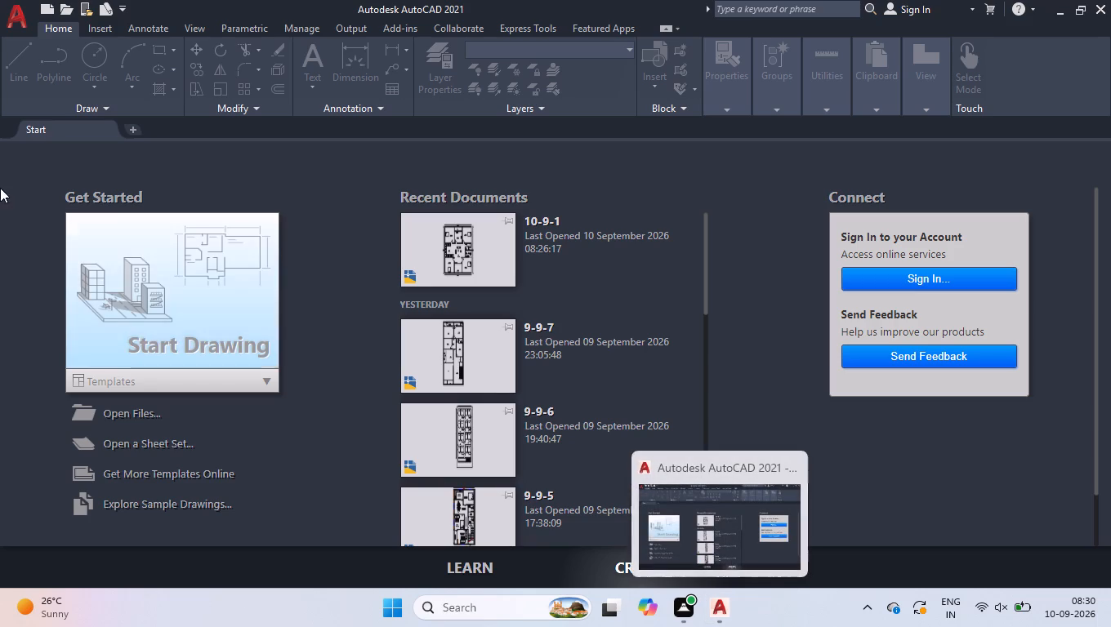
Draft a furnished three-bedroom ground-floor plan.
Start a new blank drawing.
{"action": "left_click", "coordinate": [158, 287]}
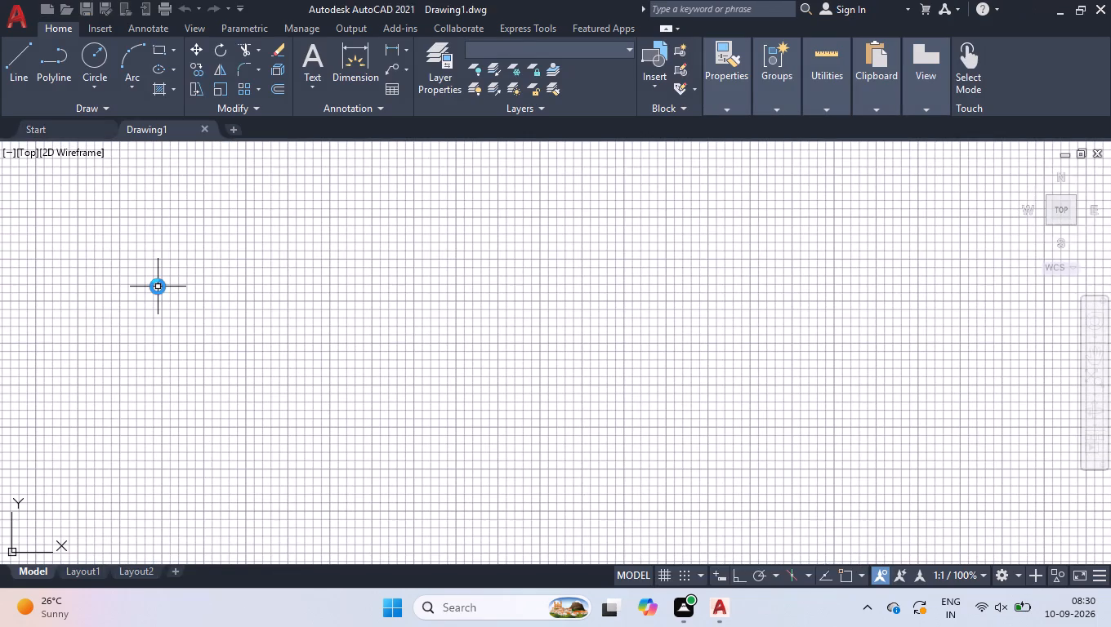
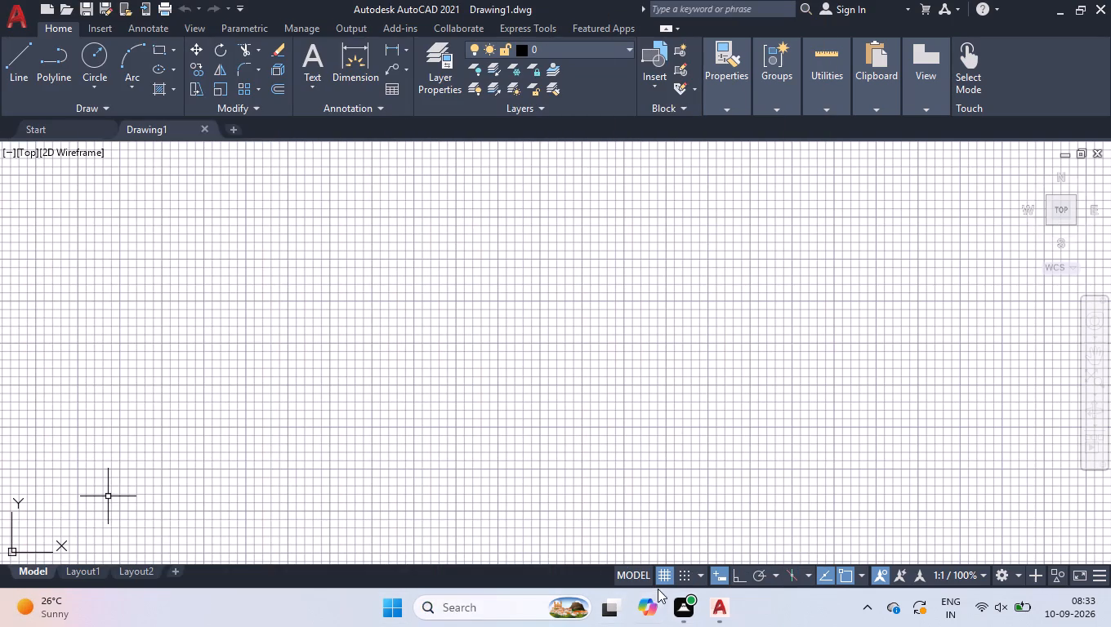
Turn off the drawing grid and turn on Ortho mode.
{"action": "left_click", "coordinate": [661, 576]}
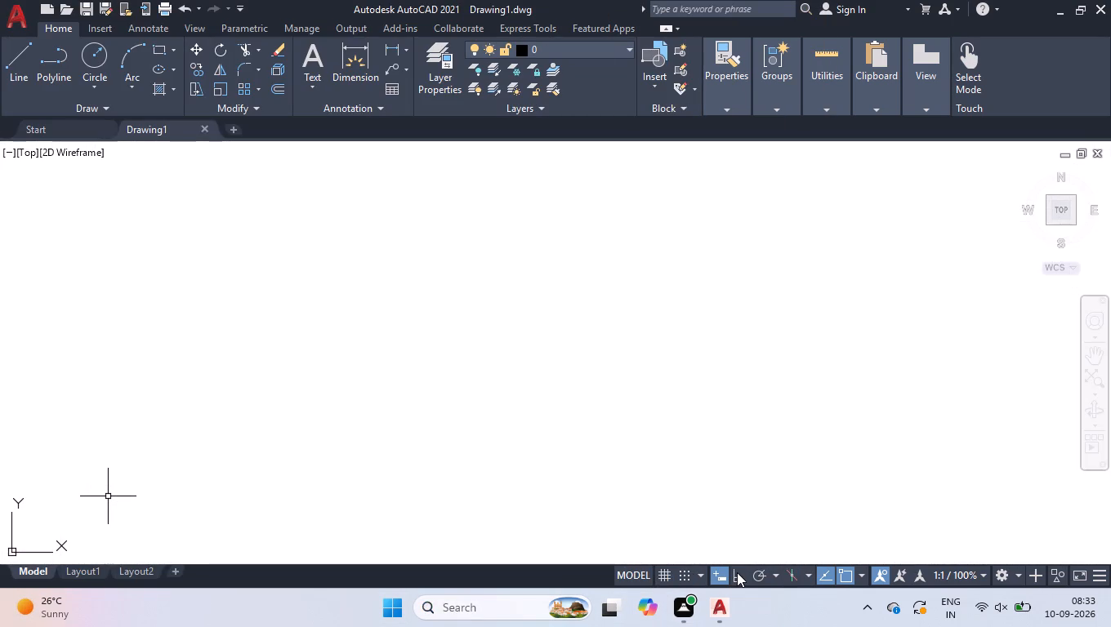
{"action": "left_click", "coordinate": [737, 572]}
Configure the drawing units to Engineering length with 0'-0.0" precision and an insertion scale of inches.
{"action": "type", "text": "un"}
{"action": "key", "text": "Return"}
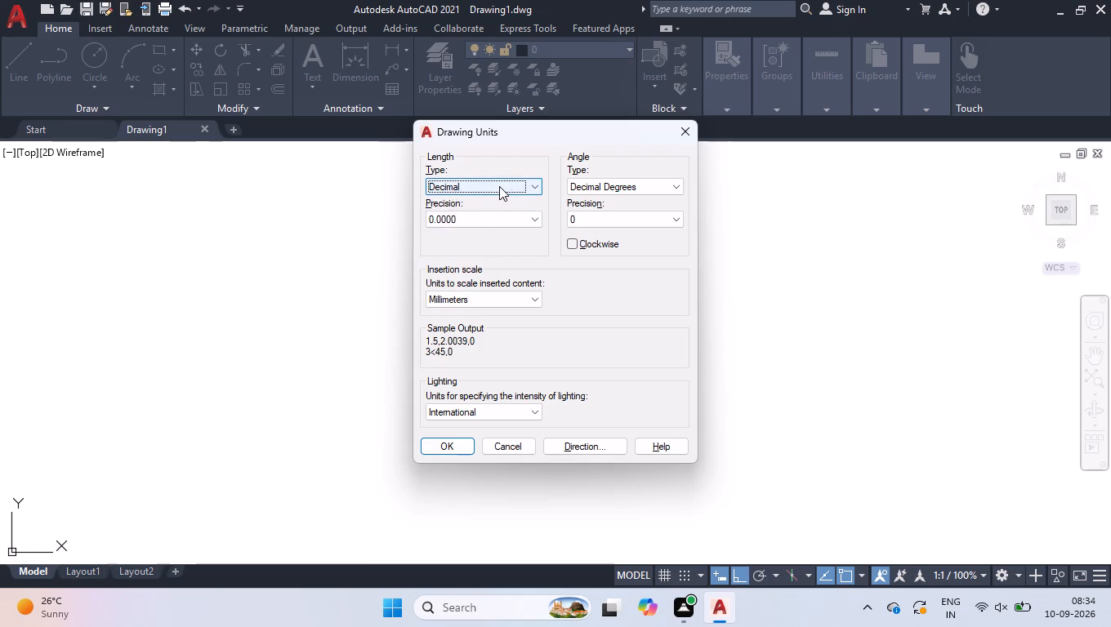
{"action": "left_click", "coordinate": [499, 186]}
{"action": "left_click", "coordinate": [509, 222]}
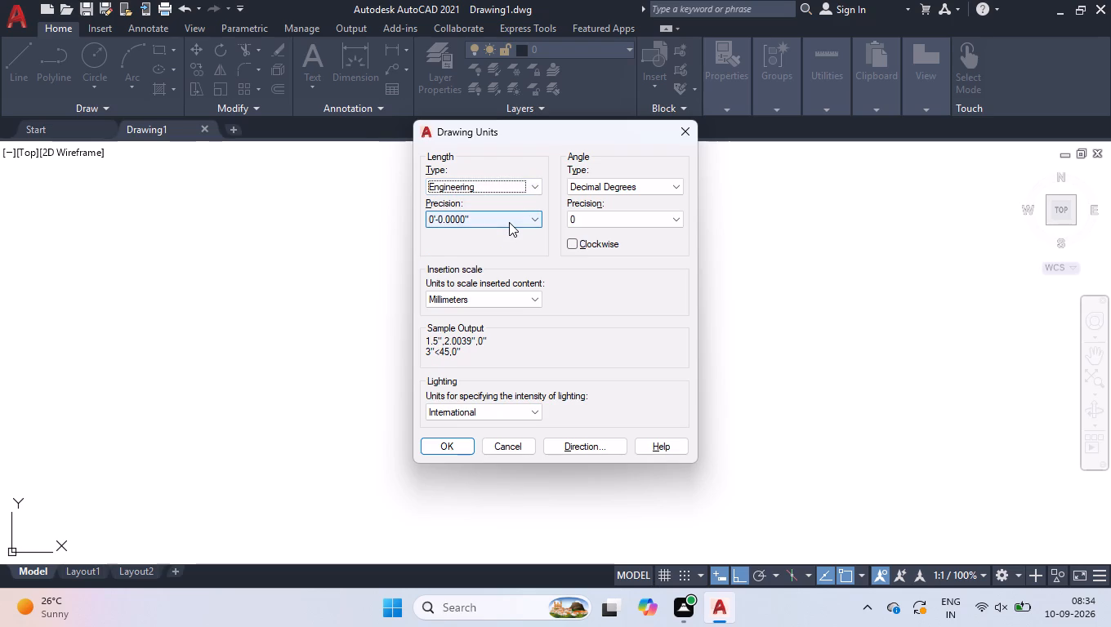
{"action": "left_click", "coordinate": [509, 222]}
{"action": "left_click", "coordinate": [507, 248]}
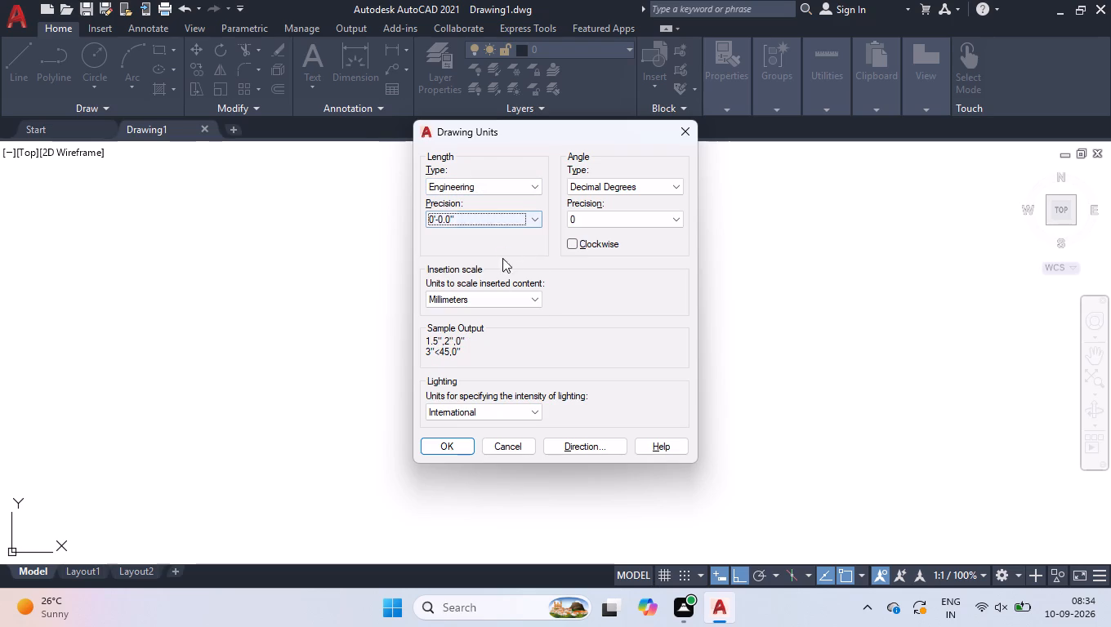
{"action": "left_click_drag", "start_coordinate": [514, 297], "coordinate": [503, 322]}
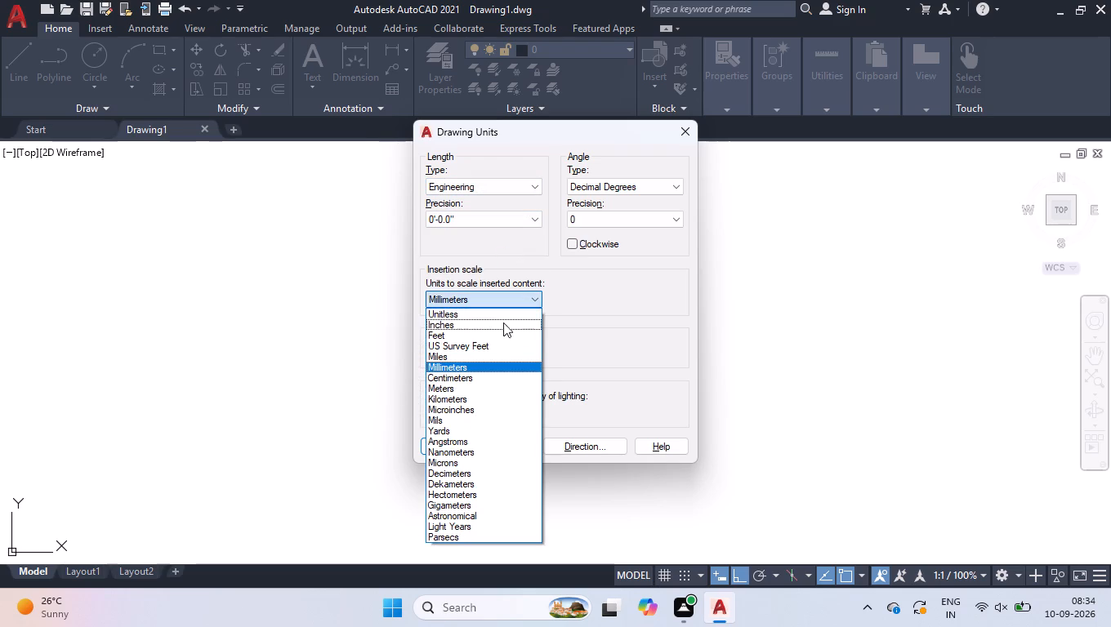
{"action": "left_click_drag", "start_coordinate": [503, 322], "coordinate": [502, 333]}
{"action": "left_click", "coordinate": [502, 327]}
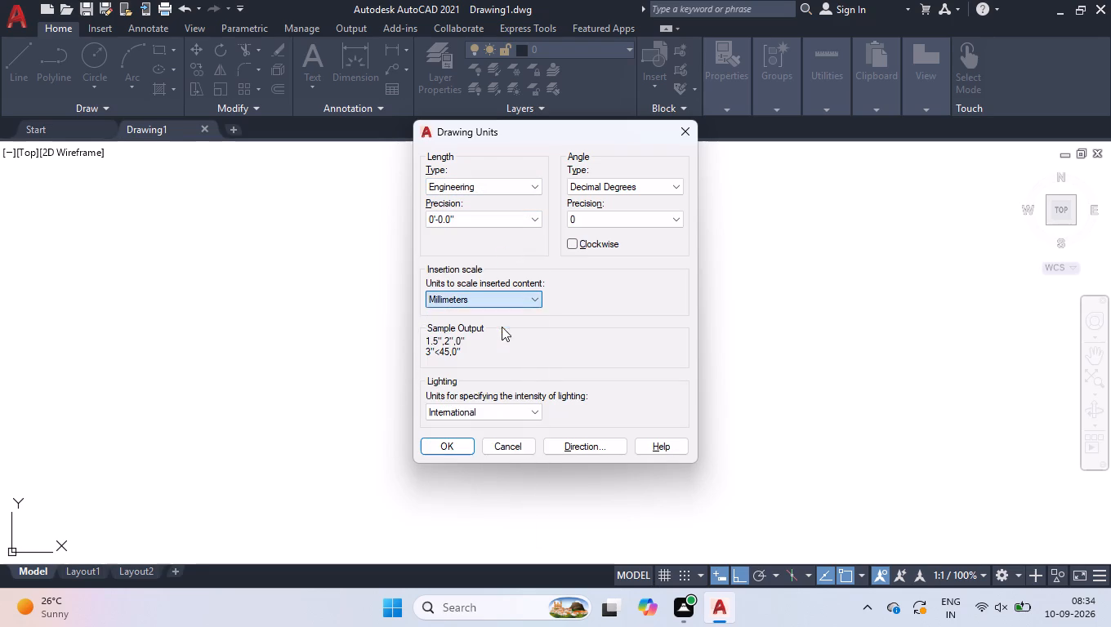
{"action": "left_click", "coordinate": [444, 451]}
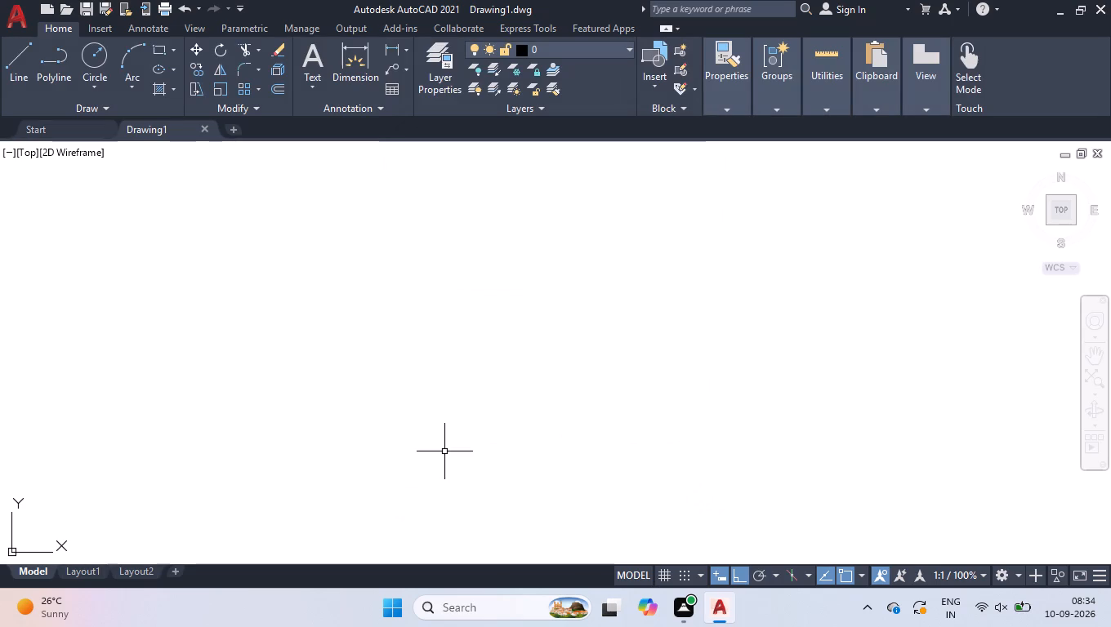
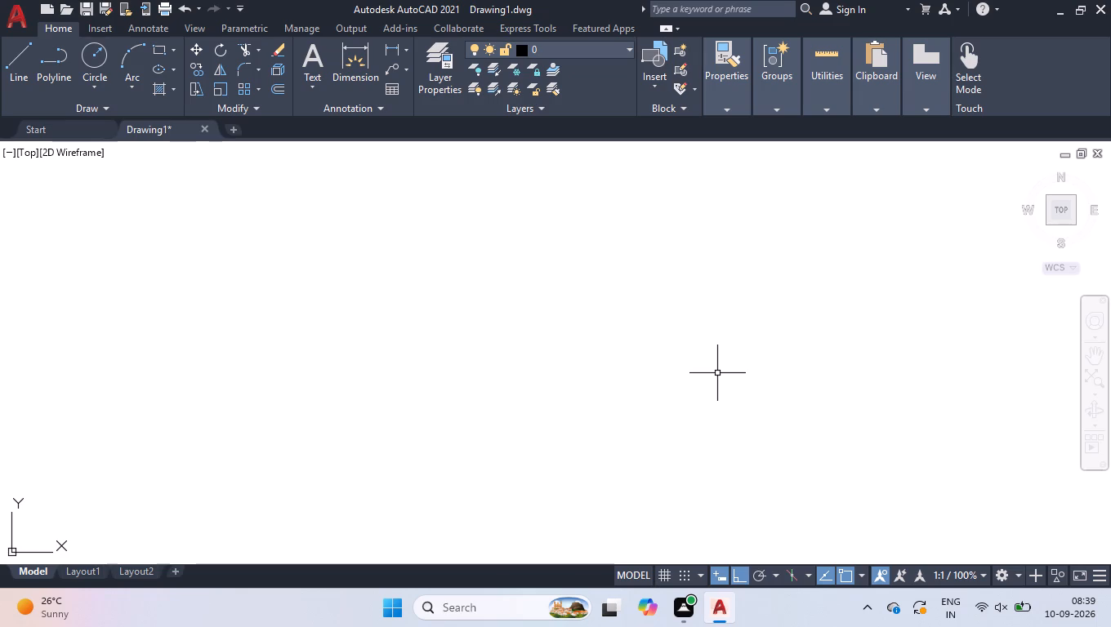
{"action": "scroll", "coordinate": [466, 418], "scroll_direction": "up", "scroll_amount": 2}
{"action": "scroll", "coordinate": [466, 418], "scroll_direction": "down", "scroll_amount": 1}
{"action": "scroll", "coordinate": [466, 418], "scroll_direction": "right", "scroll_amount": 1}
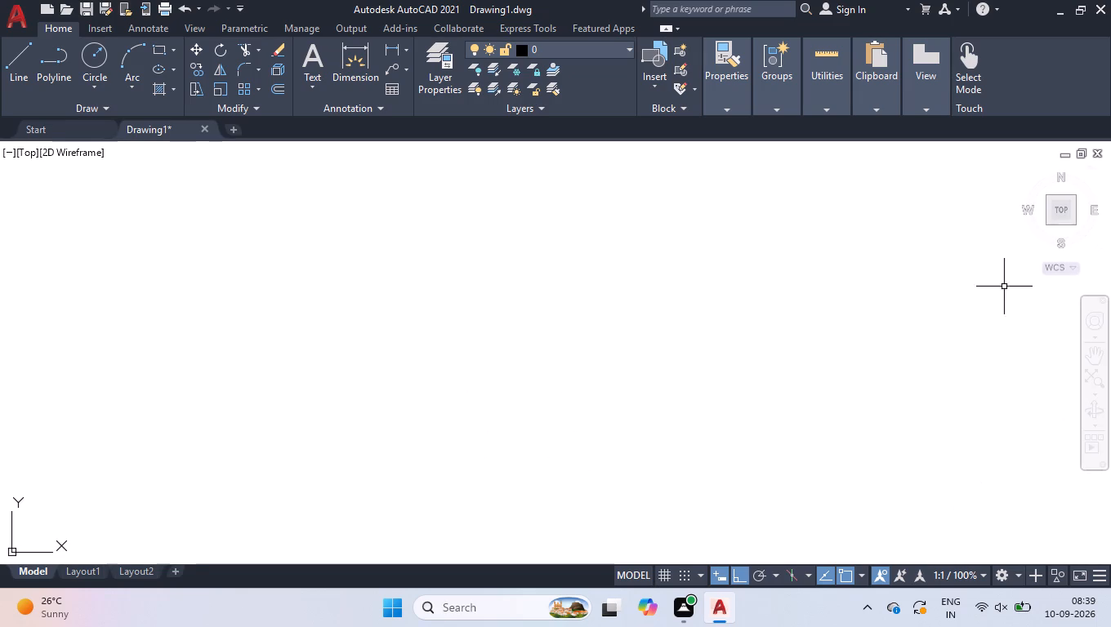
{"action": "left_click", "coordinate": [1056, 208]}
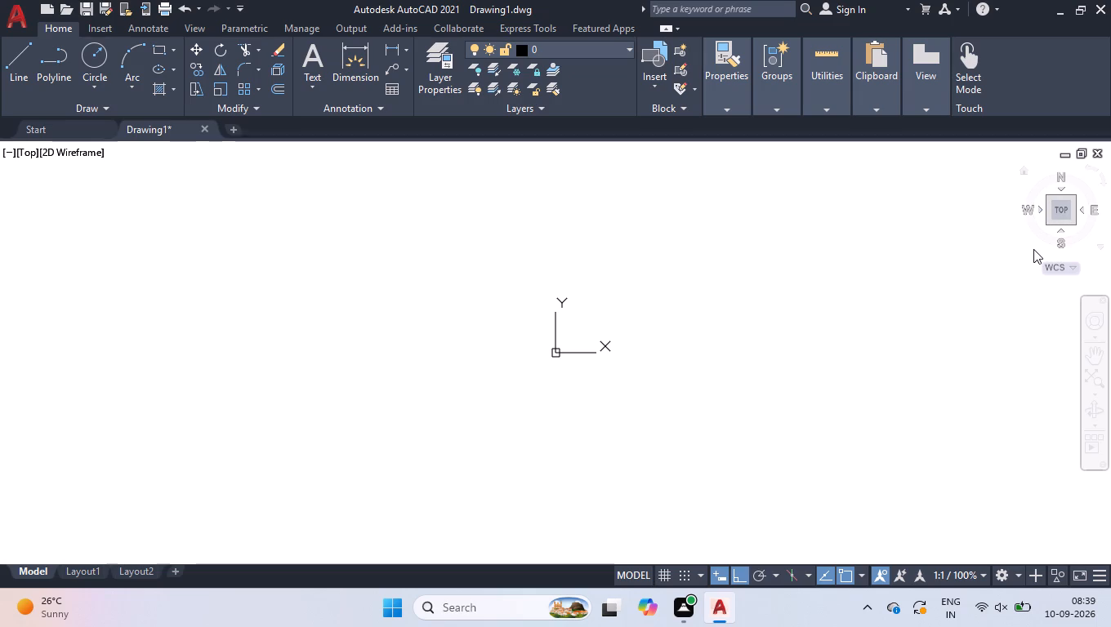
In the ISO-25 dimension style, set the extension lines to extend 1" beyond the dimension lines.
{"action": "key", "text": "d"}
{"action": "key", "text": "Return"}
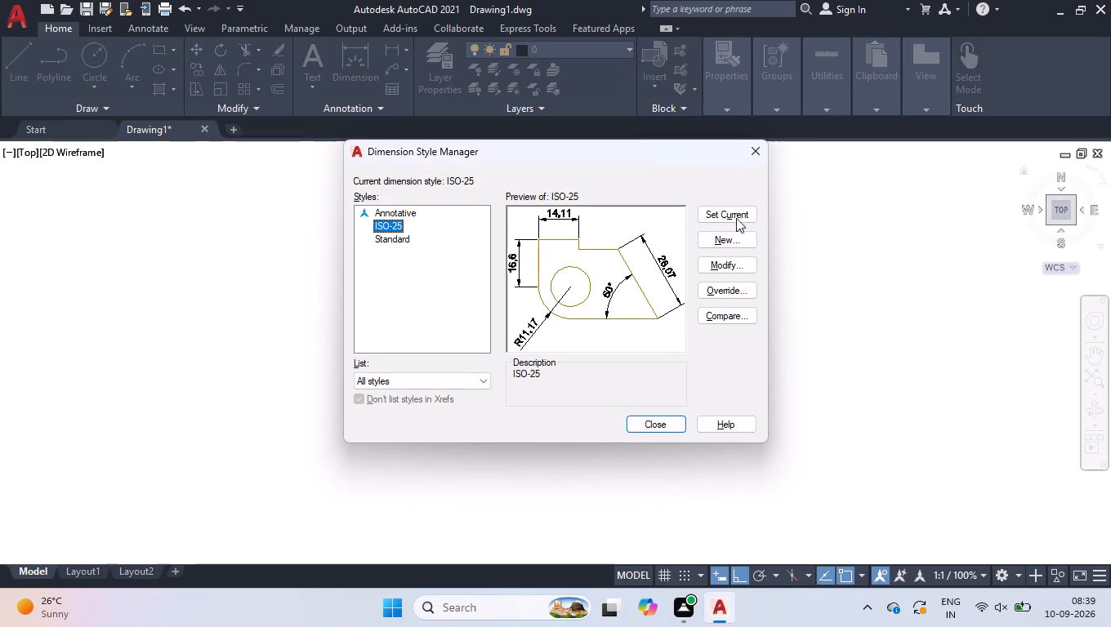
{"action": "left_click", "coordinate": [734, 269]}
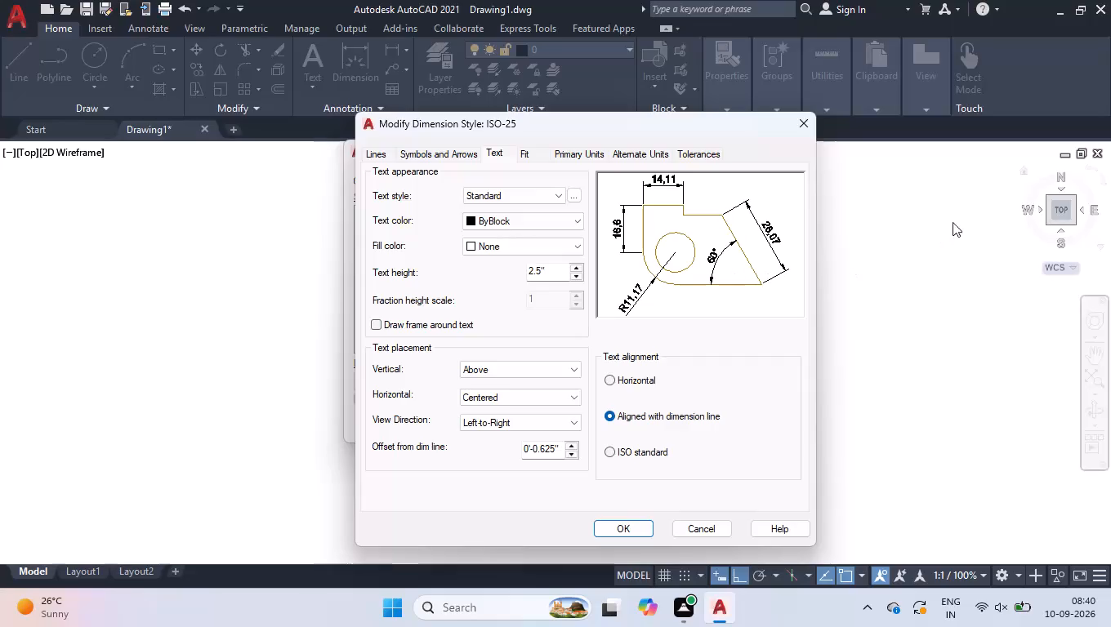
{"action": "left_click", "coordinate": [388, 155]}
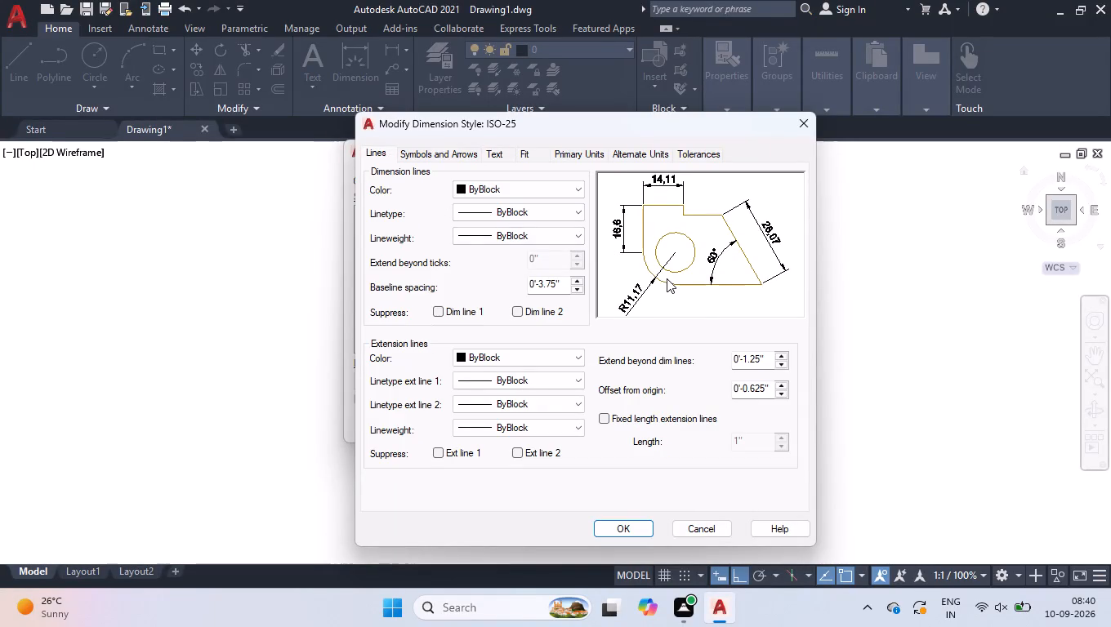
{"action": "left_click", "coordinate": [768, 362]}
{"action": "key", "text": "ctrl+a"}
{"action": "key", "text": "1"}
{"action": "key", "text": "Return"}
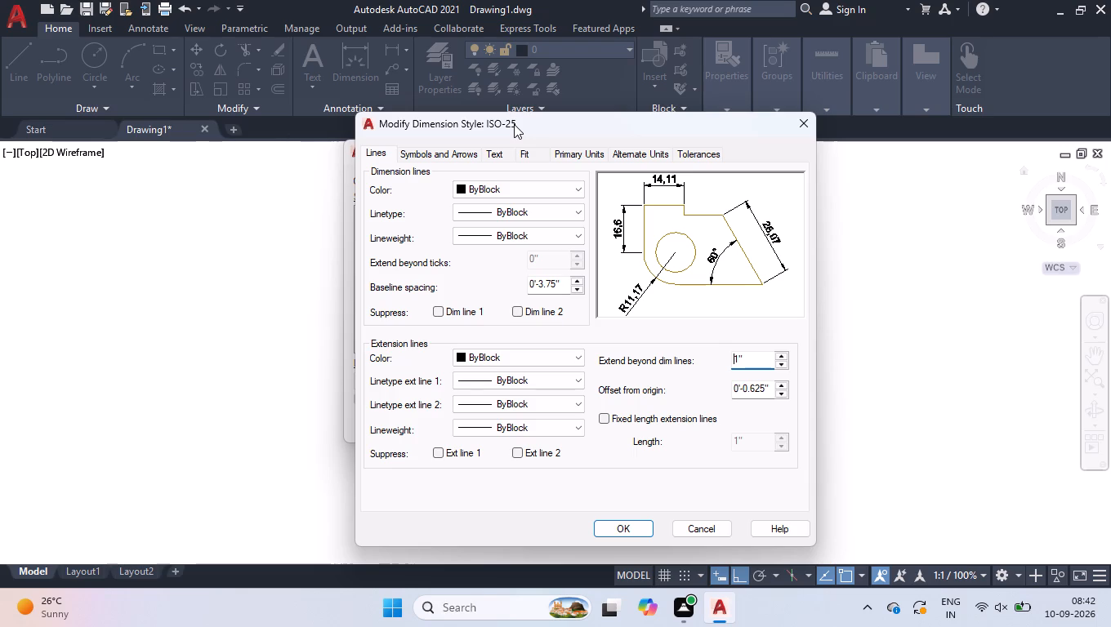
{"action": "left_click", "coordinate": [98, 308]}
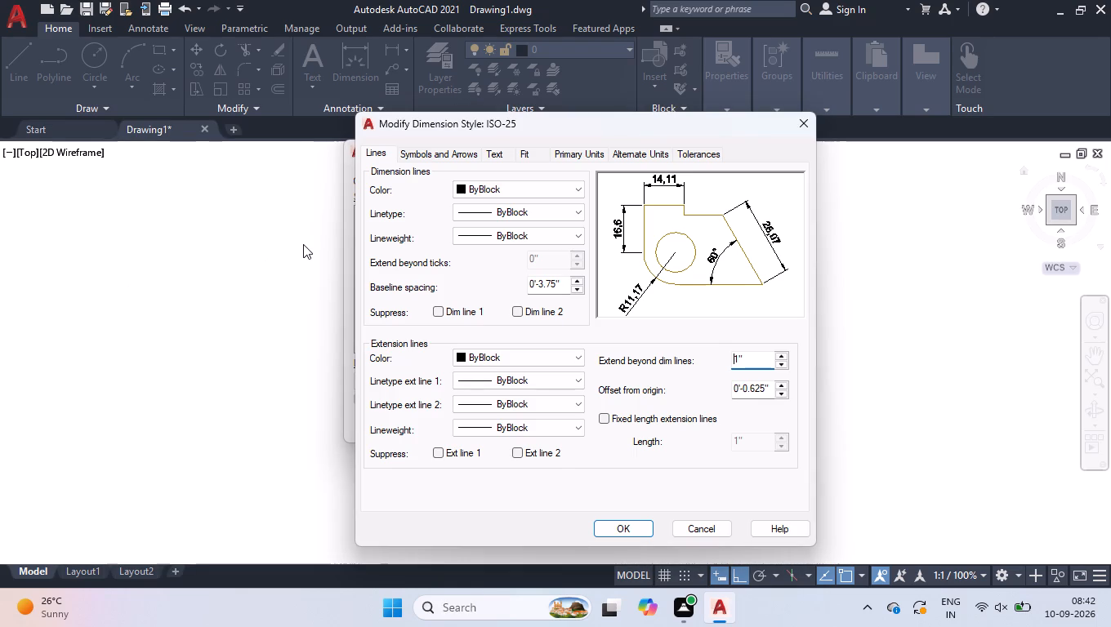
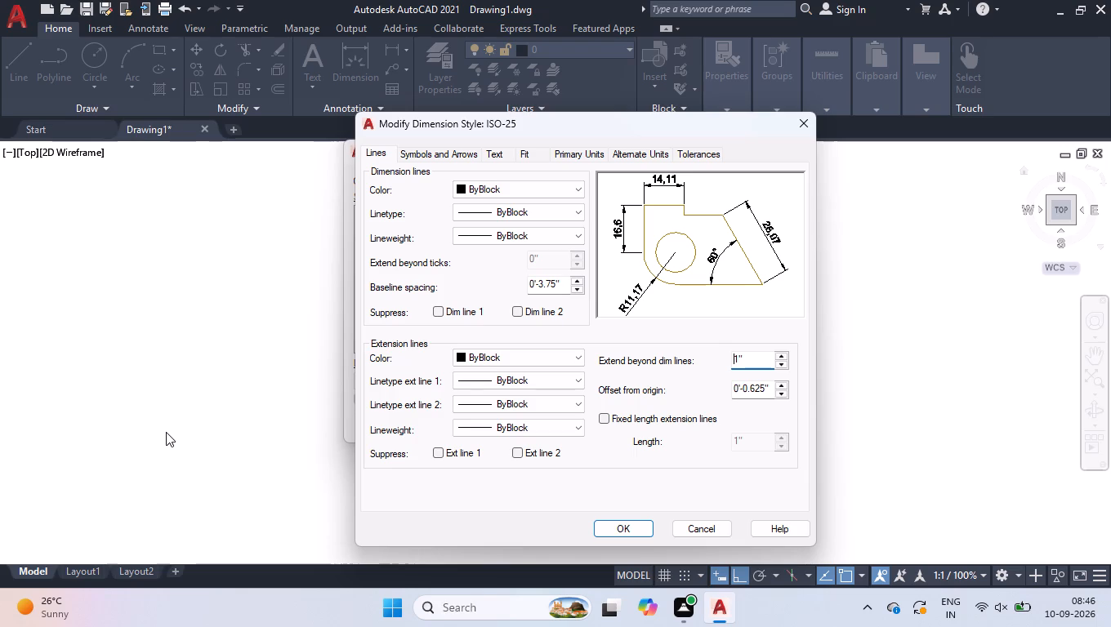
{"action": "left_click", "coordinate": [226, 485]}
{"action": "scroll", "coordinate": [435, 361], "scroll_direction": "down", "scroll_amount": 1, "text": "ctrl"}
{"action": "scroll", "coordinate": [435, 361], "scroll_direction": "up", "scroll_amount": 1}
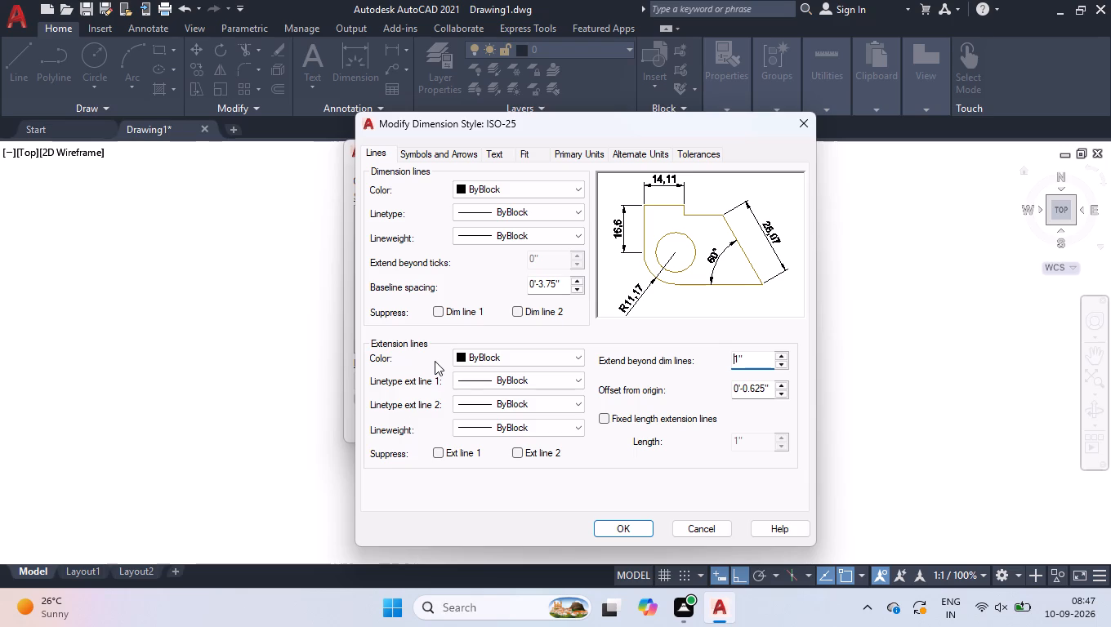
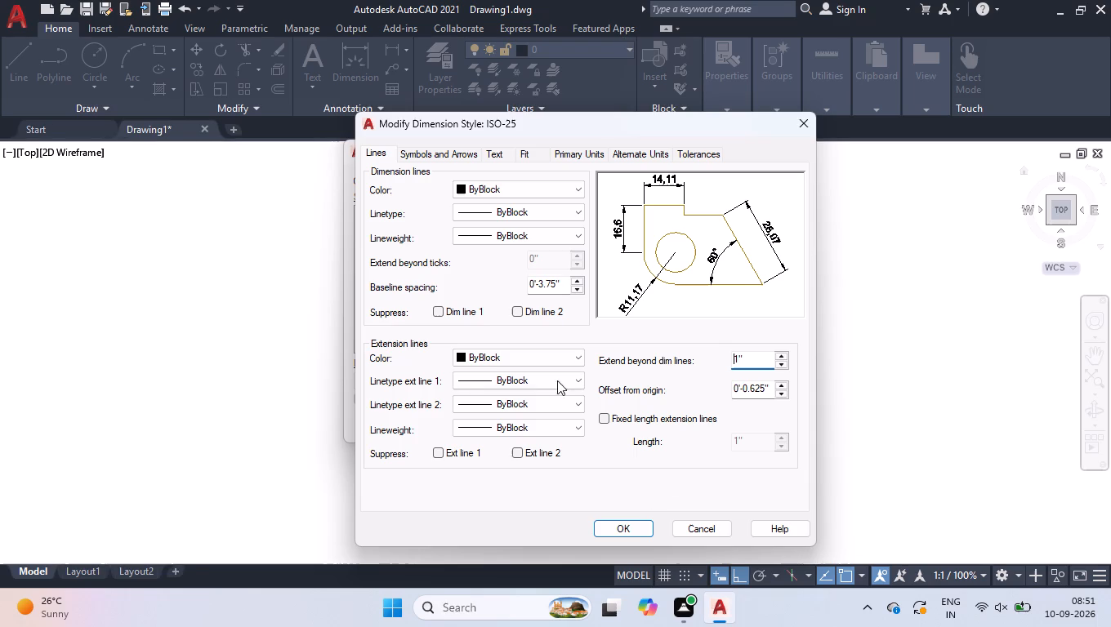
Accept the ISO-25 dimension style modifications and close the Dimension Style Manager.
{"action": "left_click", "coordinate": [624, 528]}
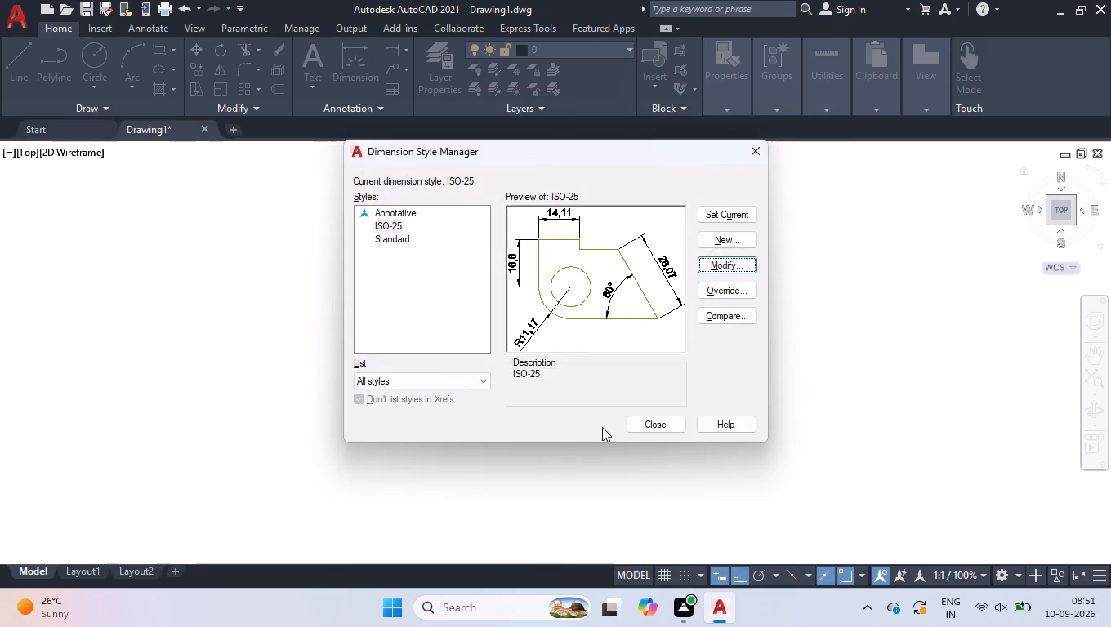
{"action": "left_click", "coordinate": [760, 153]}
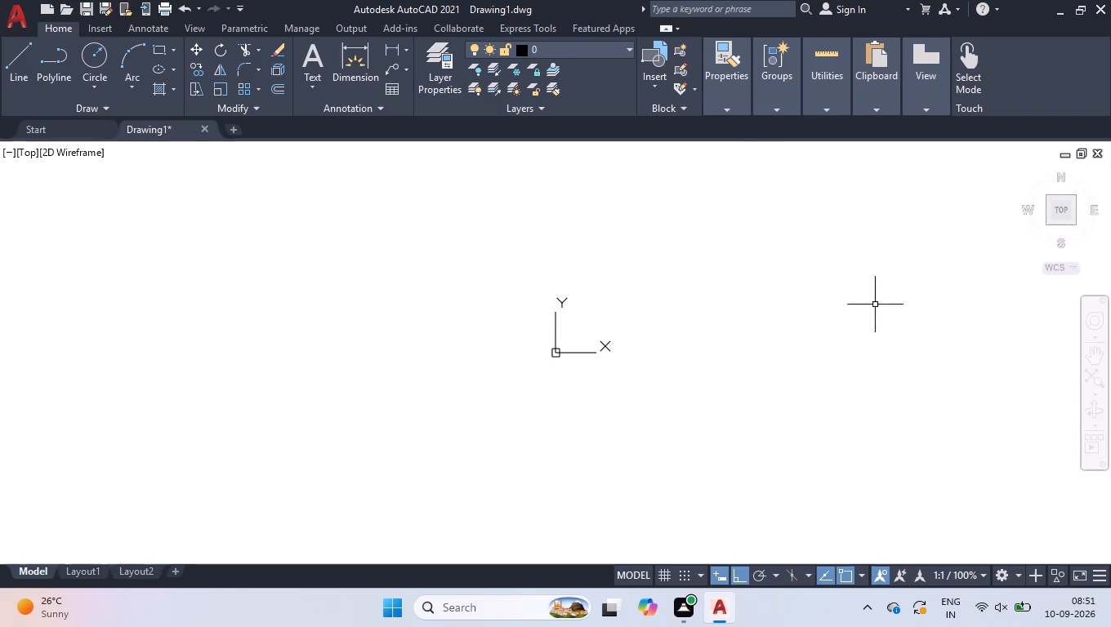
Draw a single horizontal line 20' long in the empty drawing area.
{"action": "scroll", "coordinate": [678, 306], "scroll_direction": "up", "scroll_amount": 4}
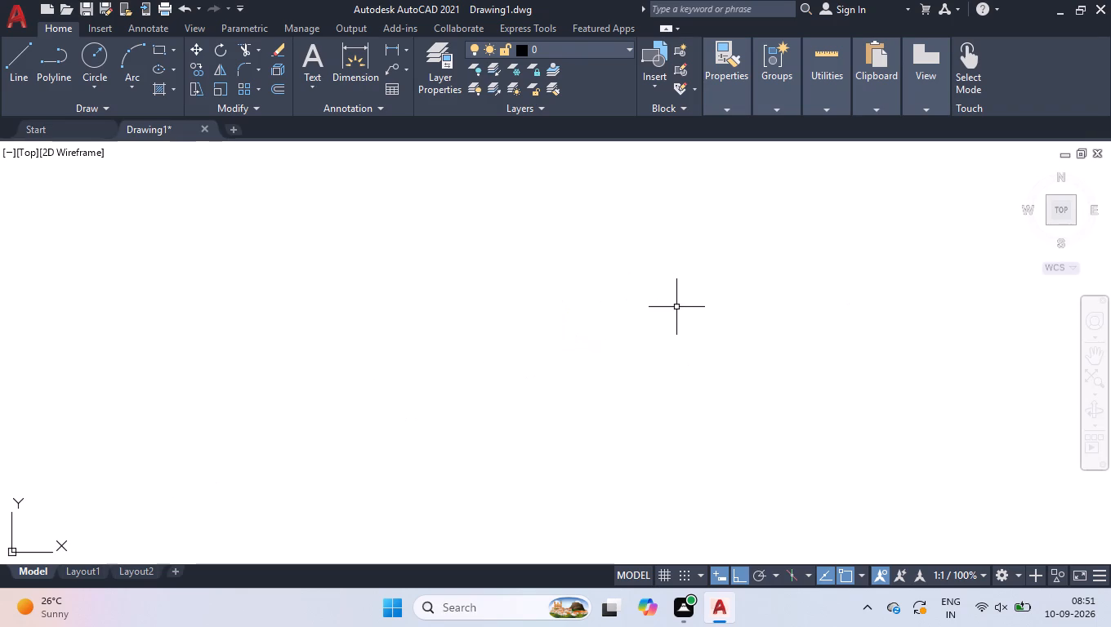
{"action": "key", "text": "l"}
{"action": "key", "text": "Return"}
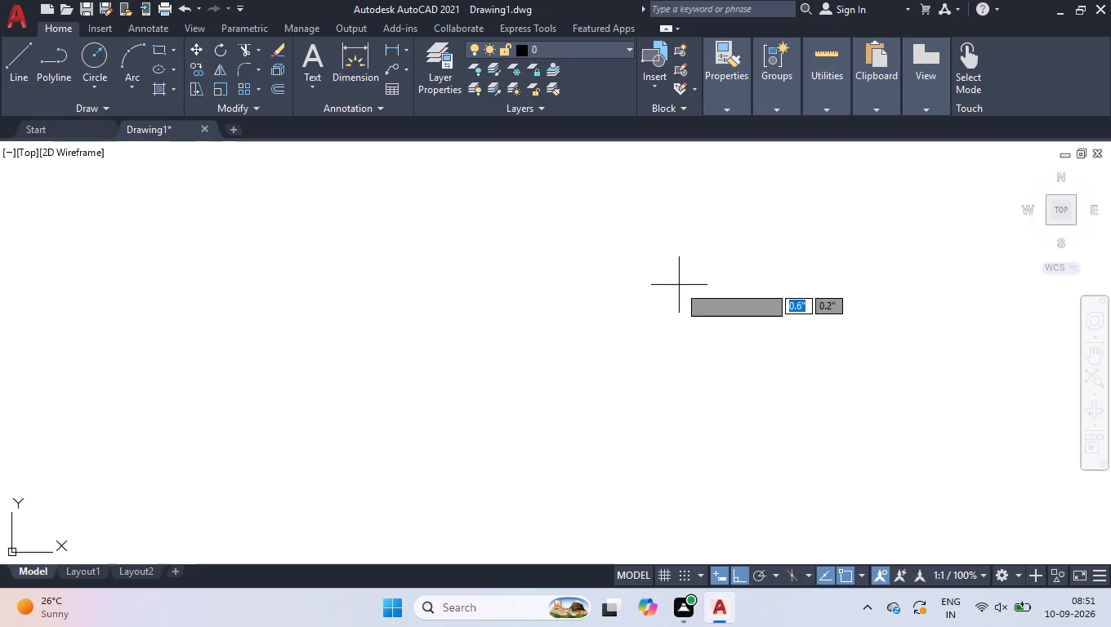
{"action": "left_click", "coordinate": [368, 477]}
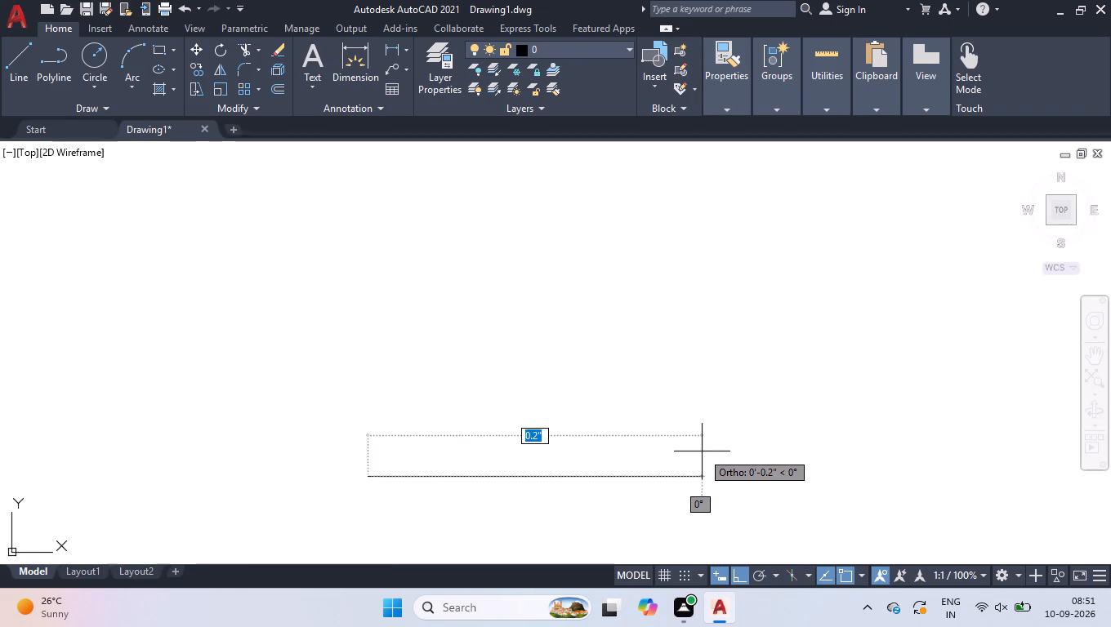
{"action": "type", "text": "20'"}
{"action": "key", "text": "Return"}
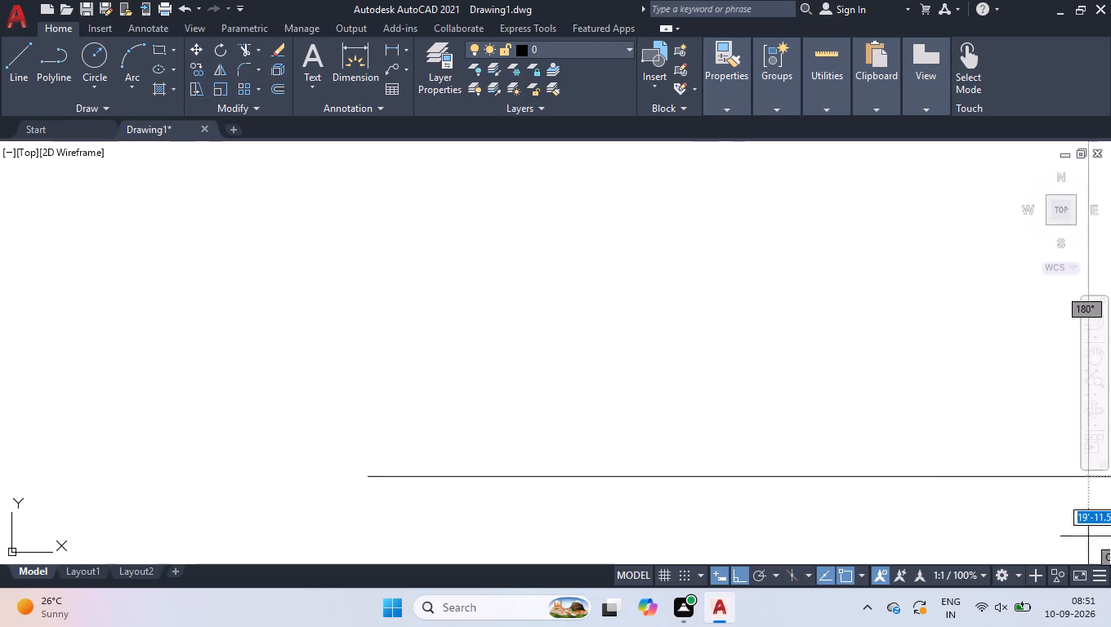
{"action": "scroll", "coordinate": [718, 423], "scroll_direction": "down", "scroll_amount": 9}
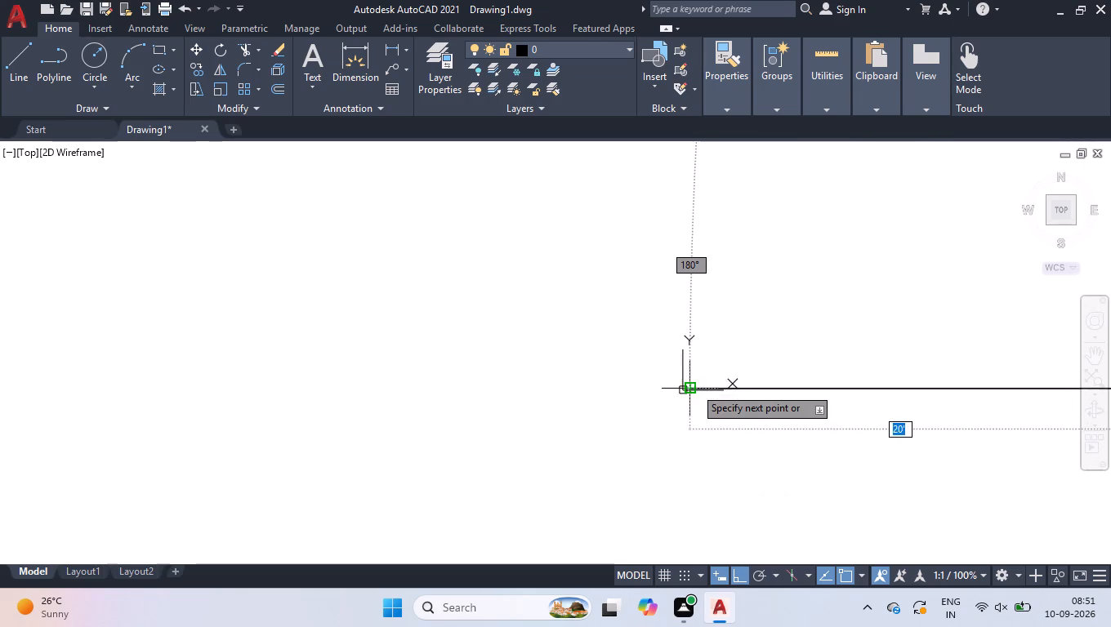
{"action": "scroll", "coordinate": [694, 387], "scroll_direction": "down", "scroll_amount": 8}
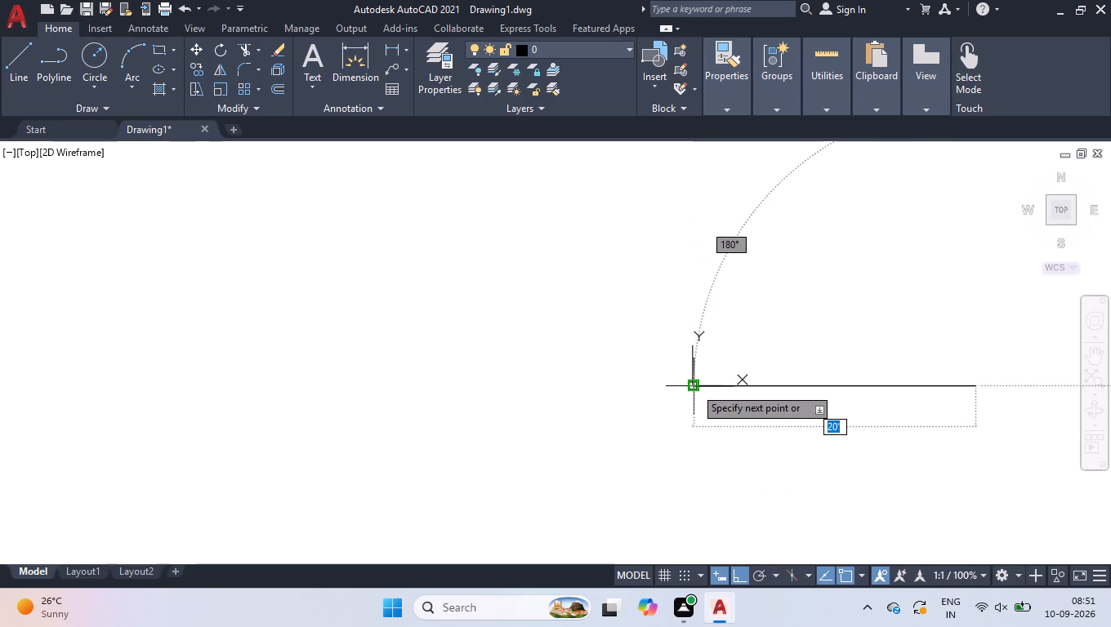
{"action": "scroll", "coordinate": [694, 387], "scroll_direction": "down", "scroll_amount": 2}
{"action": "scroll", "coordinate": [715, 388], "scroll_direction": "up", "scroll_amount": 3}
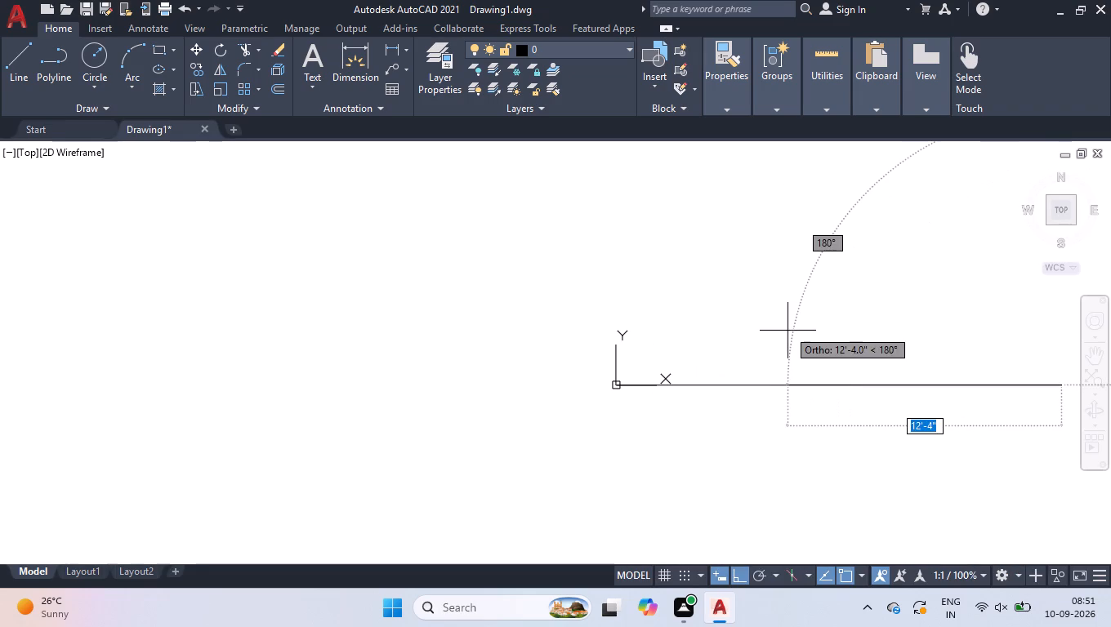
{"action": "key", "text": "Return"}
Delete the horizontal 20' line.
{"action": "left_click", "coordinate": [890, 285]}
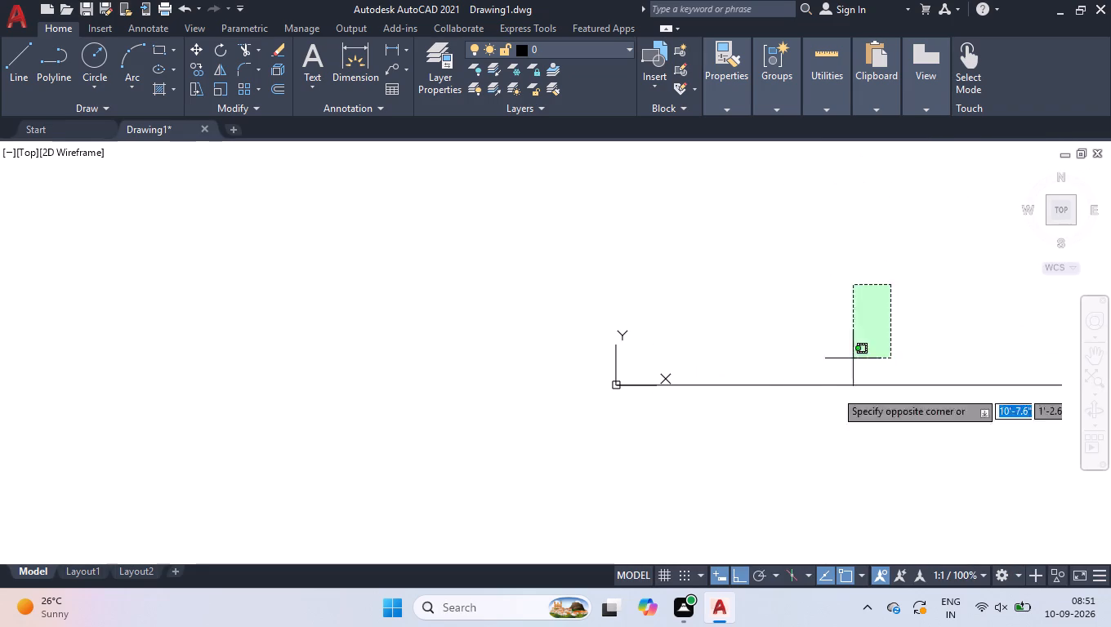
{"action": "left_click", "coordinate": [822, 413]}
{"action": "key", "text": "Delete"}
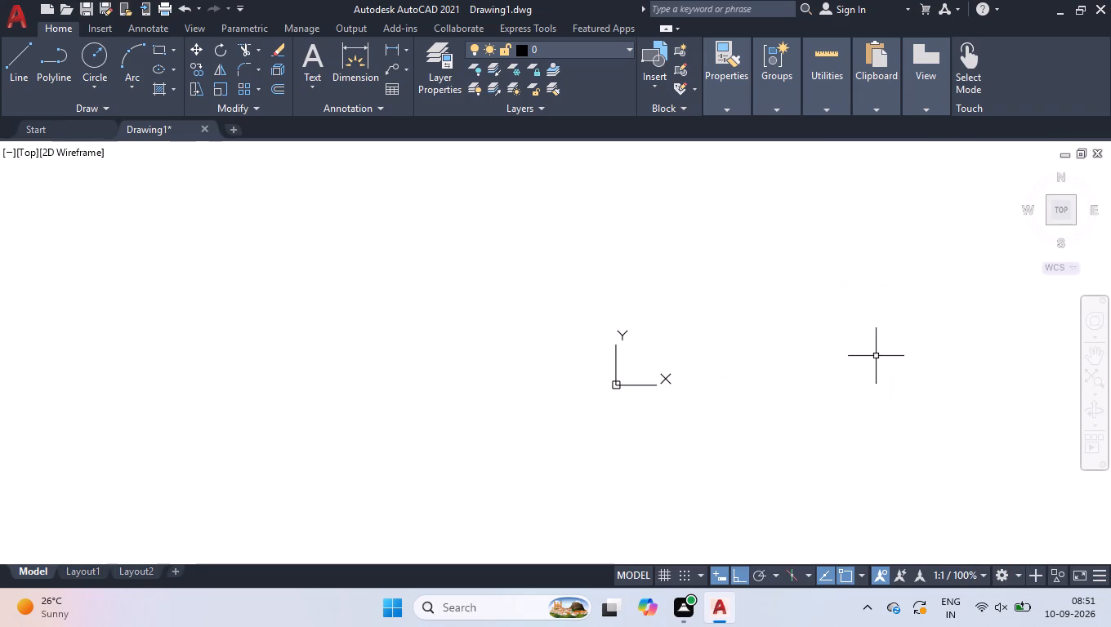
Draw a closed rectangular outline with the Line tool, 20' wide and 50' high.
{"action": "scroll", "coordinate": [880, 349], "scroll_direction": "up", "scroll_amount": 3}
{"action": "key", "text": "l"}
{"action": "key", "text": "Return"}
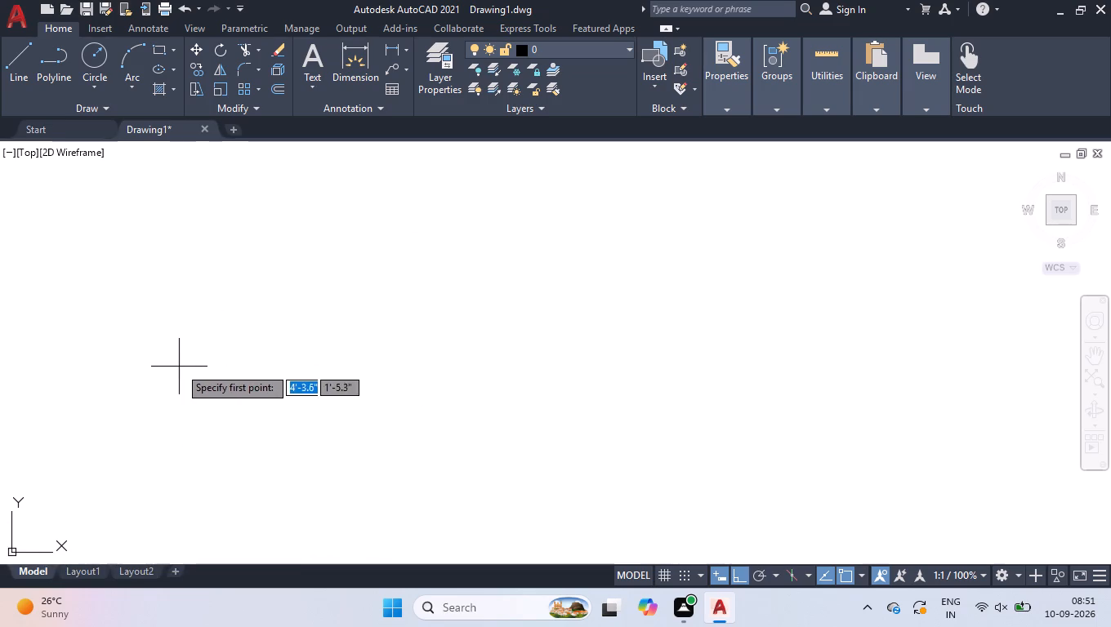
{"action": "left_click", "coordinate": [125, 359]}
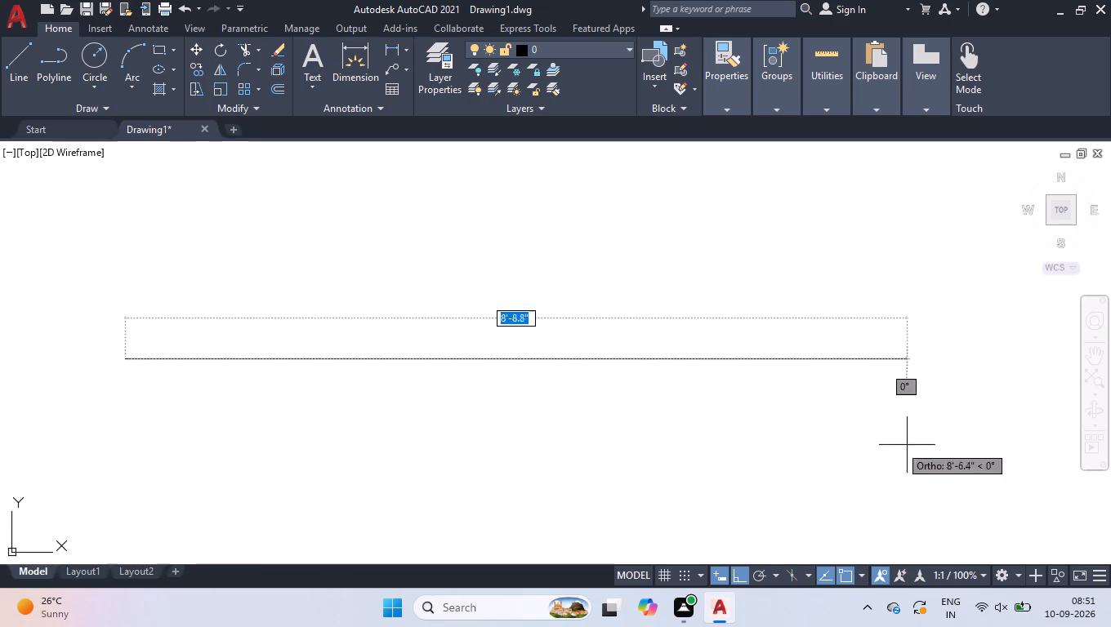
{"action": "type", "text": "20'"}
{"action": "key", "text": "Return"}
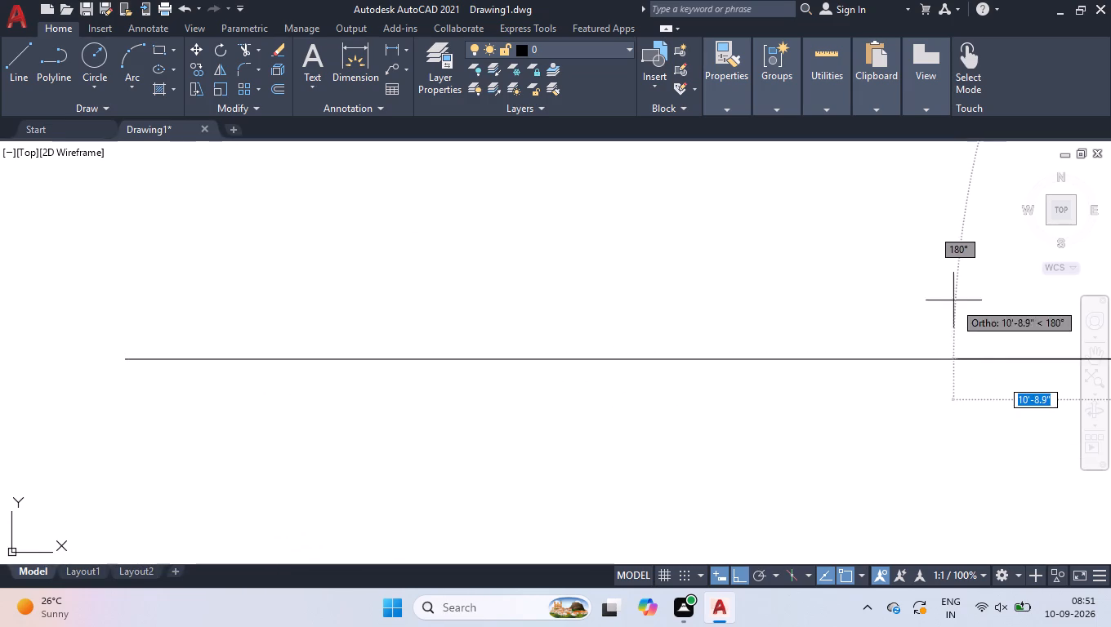
{"action": "left_click", "coordinate": [1070, 211]}
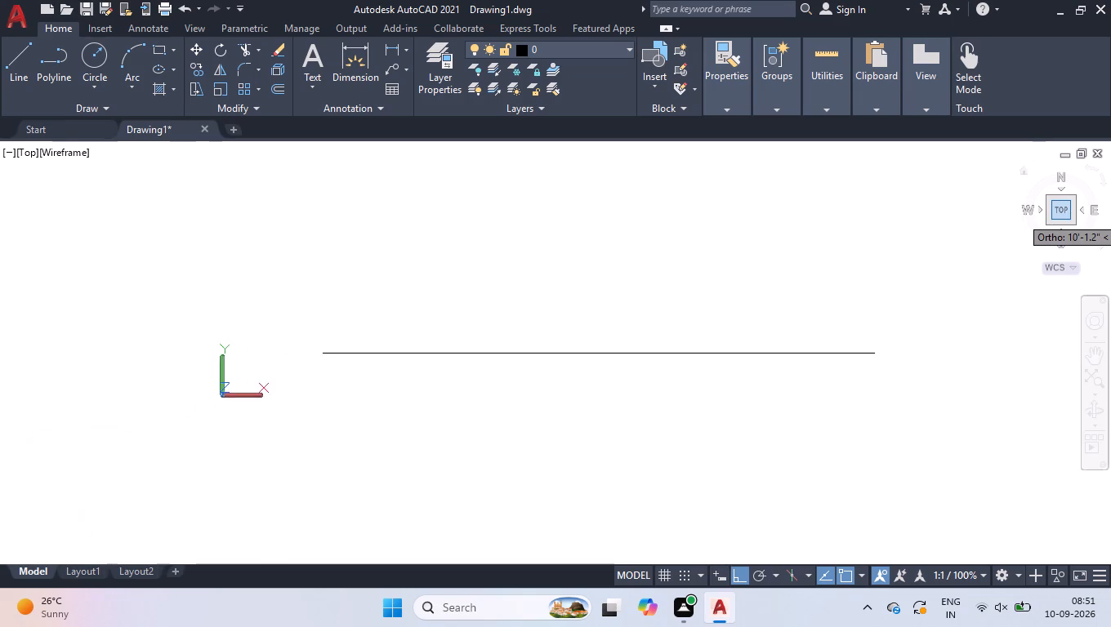
{"action": "type", "text": "50'"}
{"action": "key", "text": "Return"}
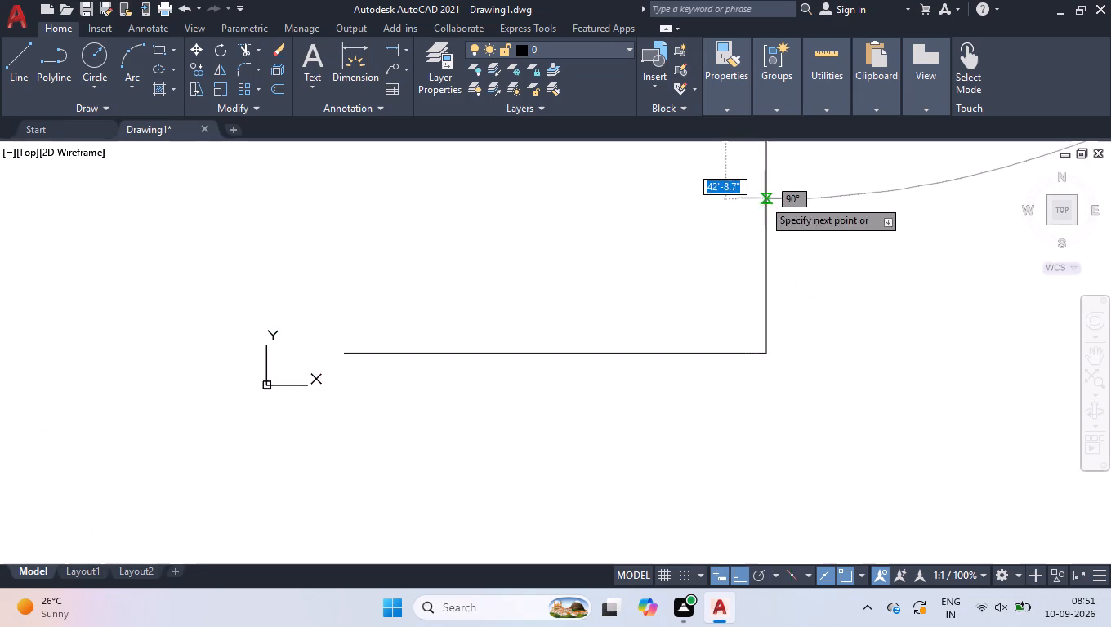
{"action": "left_click", "coordinate": [1054, 208]}
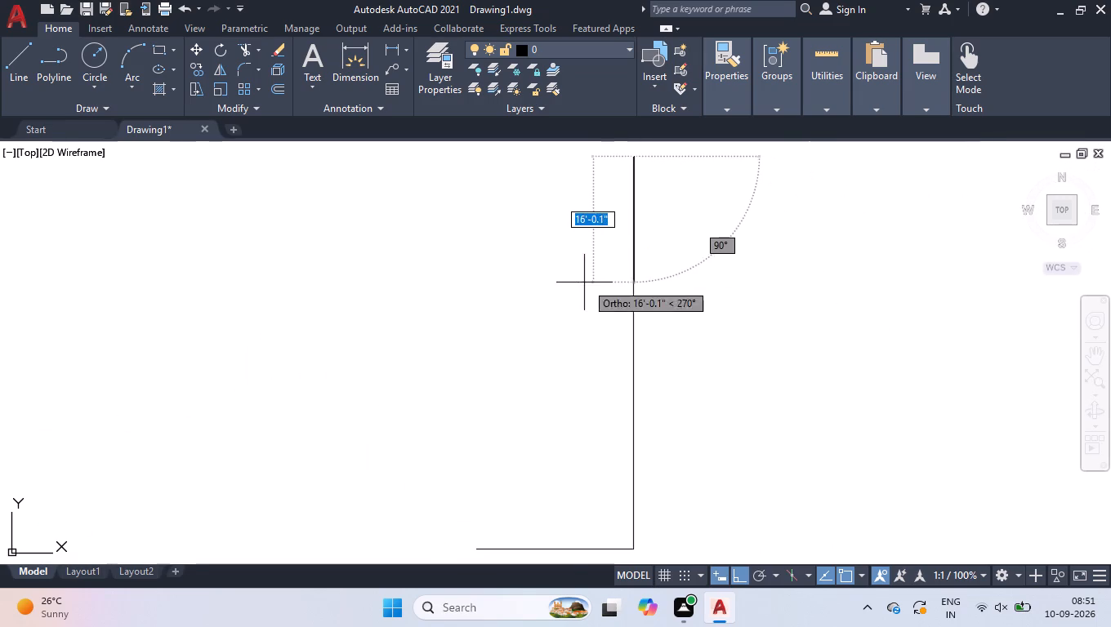
{"action": "key", "text": "2"}
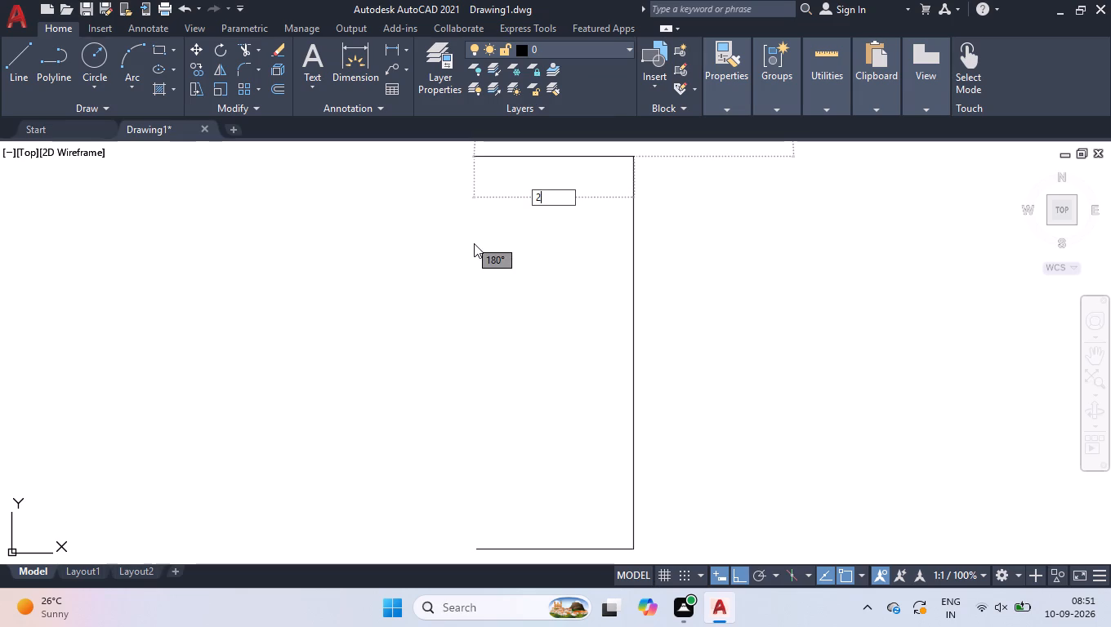
{"action": "key", "text": "0"}
{"action": "key", "text": "apostrophe"}
{"action": "key", "text": "Return"}
{"action": "key", "text": "c"}
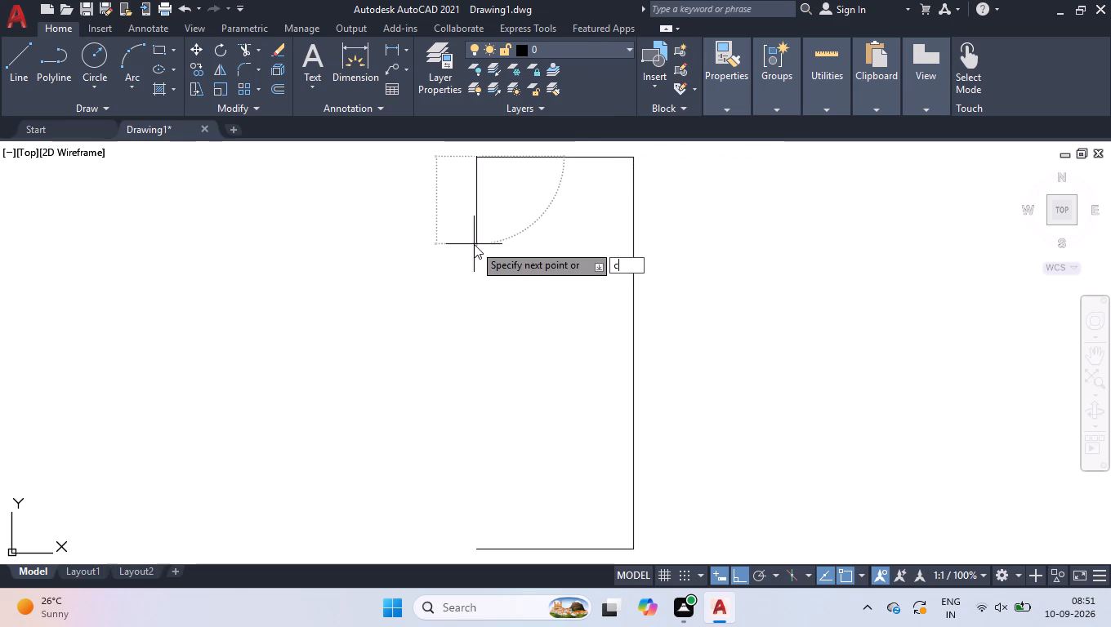
{"action": "key", "text": "Return"}
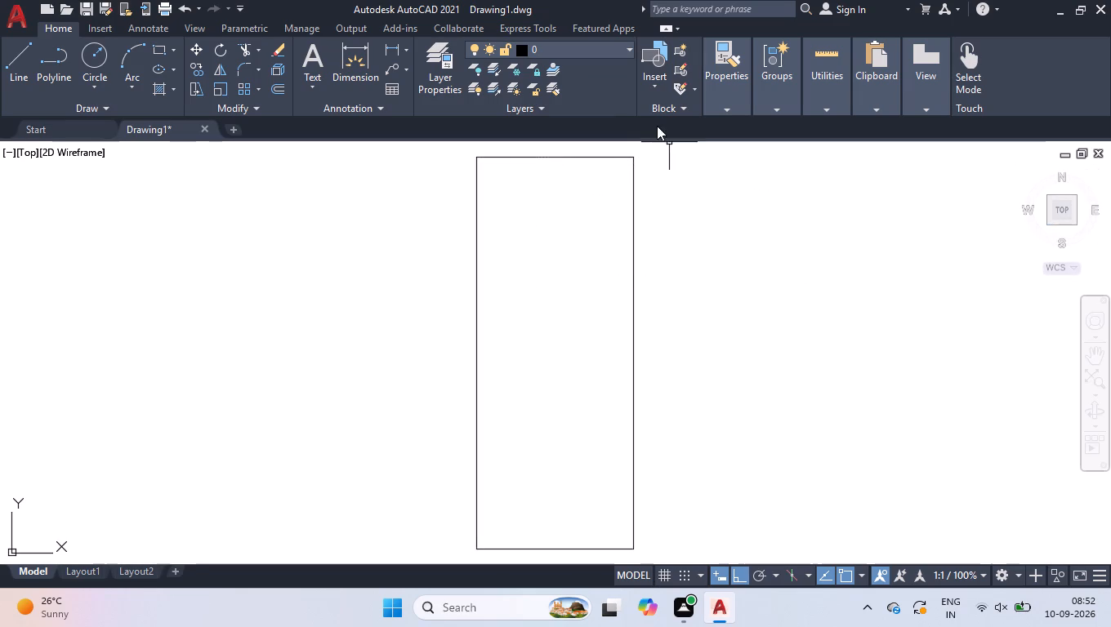
Join the four lines of the 20' by 50' rectangle into one object.
{"action": "left_click", "coordinate": [657, 124]}
{"action": "left_click", "coordinate": [647, 152]}
{"action": "left_click", "coordinate": [424, 553]}
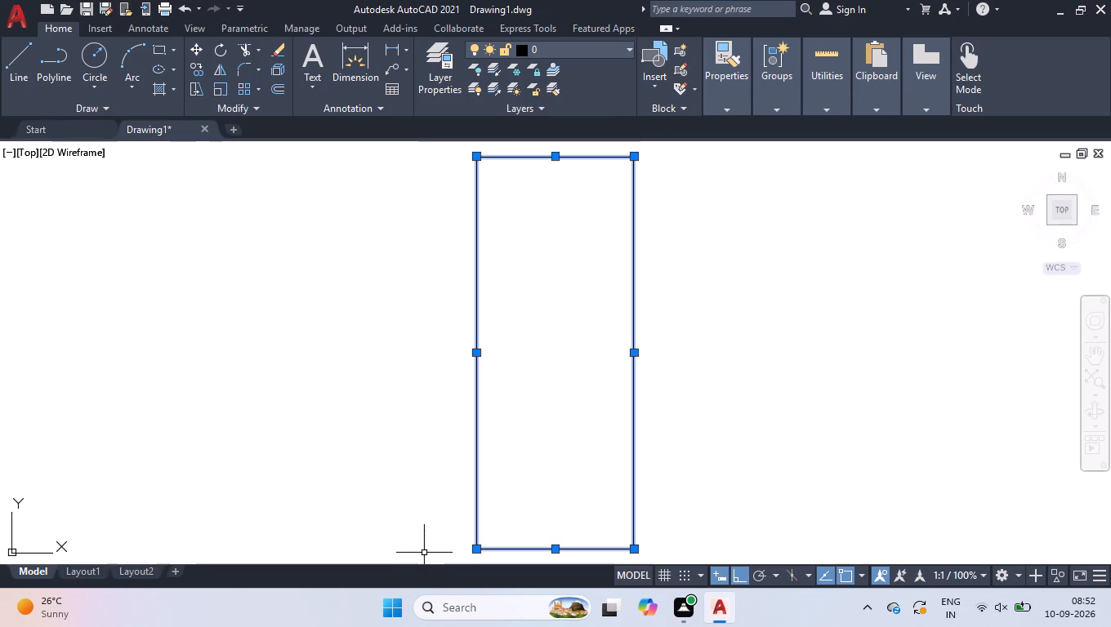
{"action": "key", "text": "j"}
{"action": "key", "text": "Return"}
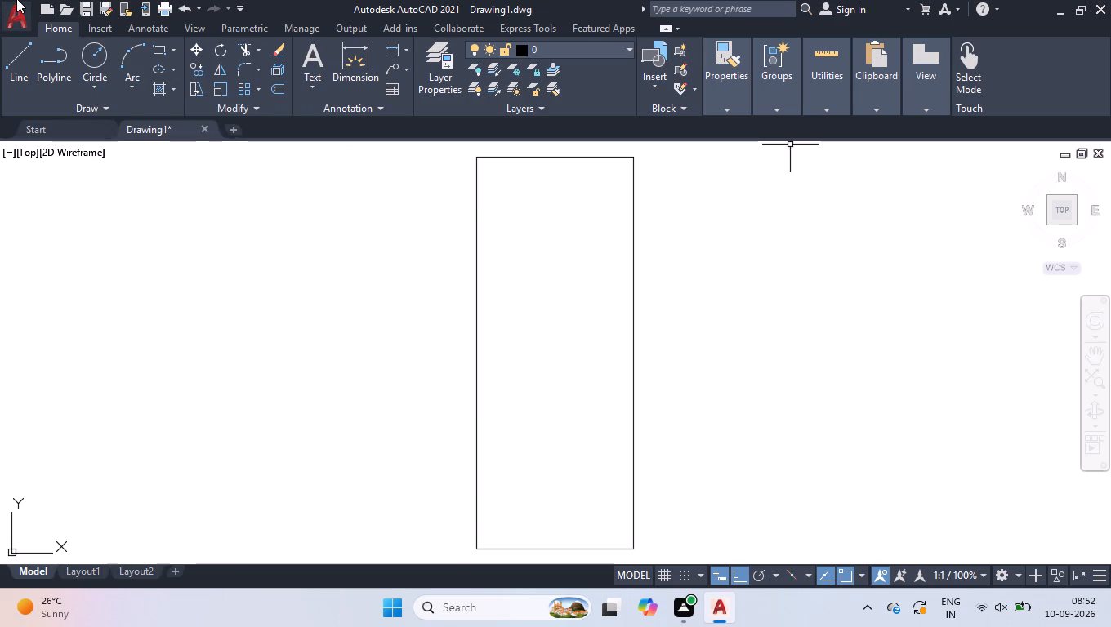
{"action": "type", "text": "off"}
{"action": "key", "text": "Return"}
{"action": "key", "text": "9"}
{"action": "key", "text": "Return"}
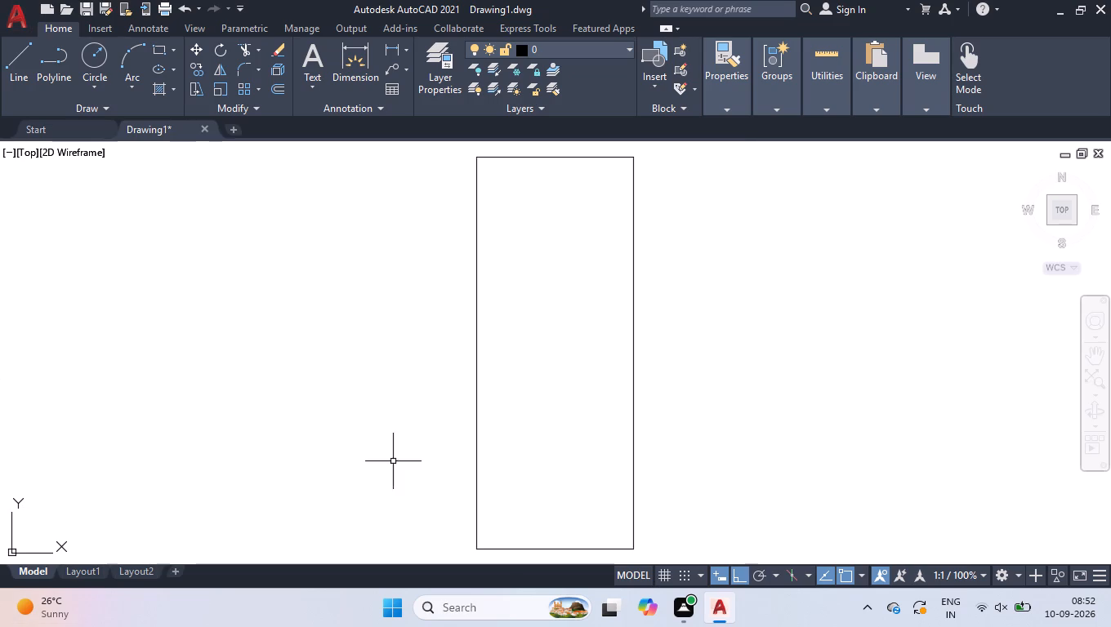
Offset the joined rectangle inward by 9" to form the inner wall outline.
{"action": "type", "text": "off"}
{"action": "key", "text": "Return"}
{"action": "key", "text": "9"}
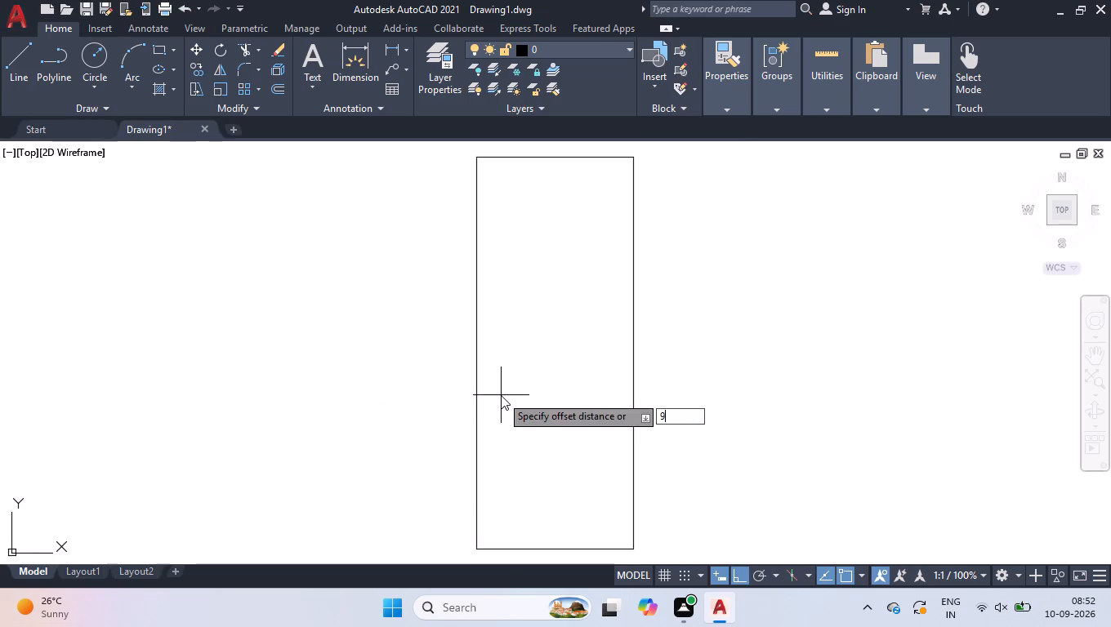
{"action": "key", "text": "Return"}
{"action": "left_click", "coordinate": [475, 385]}
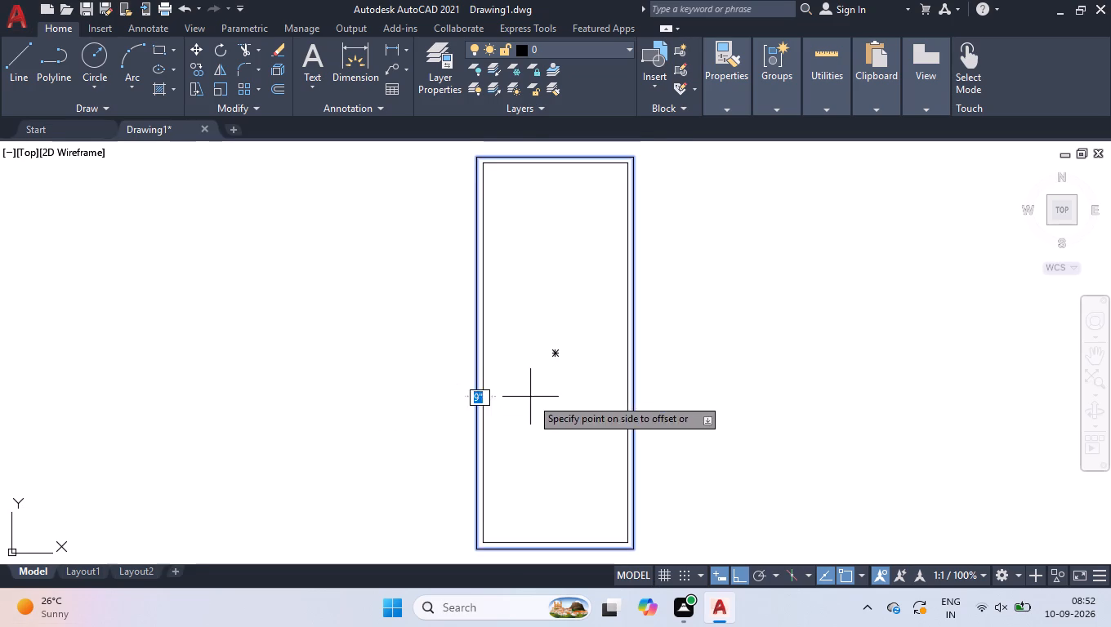
{"action": "left_click", "coordinate": [533, 398]}
{"action": "key", "text": "Return"}
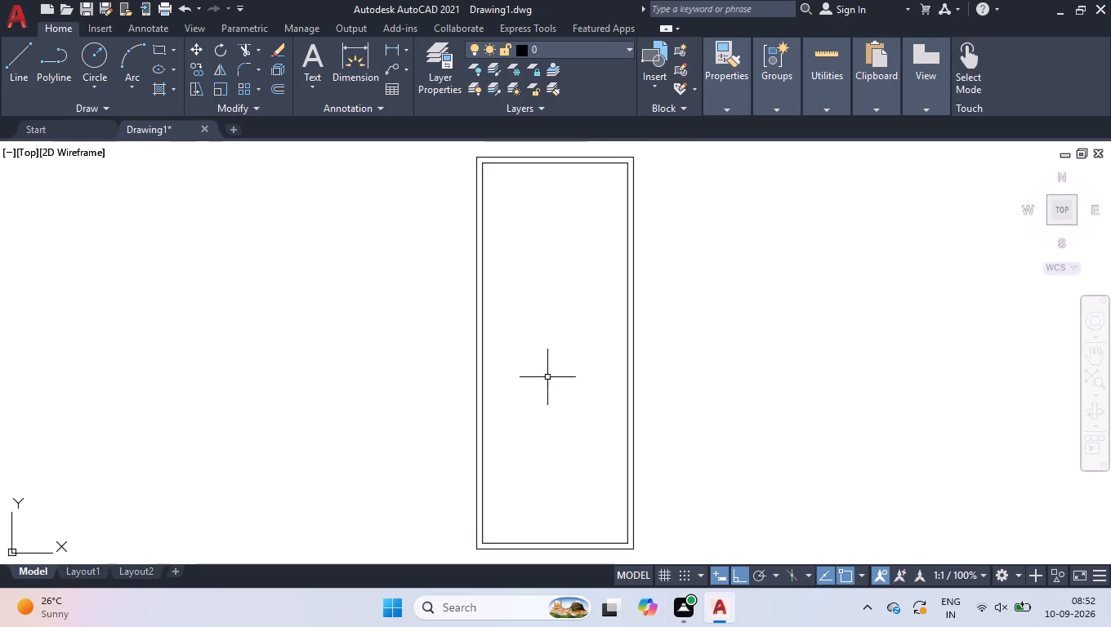
Explode the outer and inner rectangles into separate lines.
{"action": "left_click", "coordinate": [661, 313]}
{"action": "left_click", "coordinate": [483, 413]}
{"action": "type", "text": "explo"}
{"action": "key", "text": "Return"}
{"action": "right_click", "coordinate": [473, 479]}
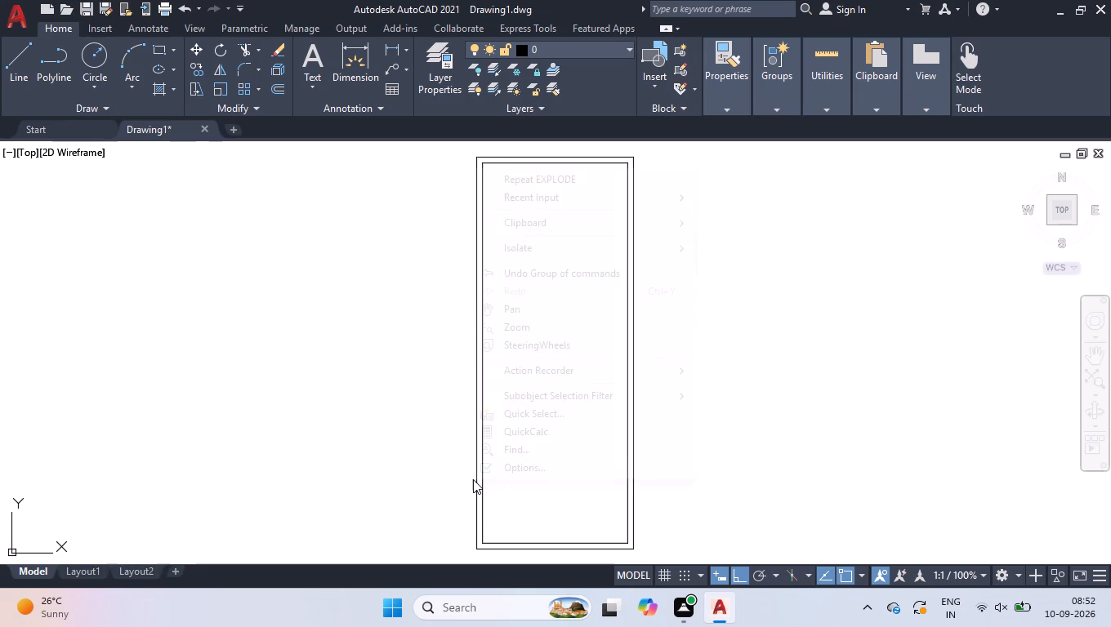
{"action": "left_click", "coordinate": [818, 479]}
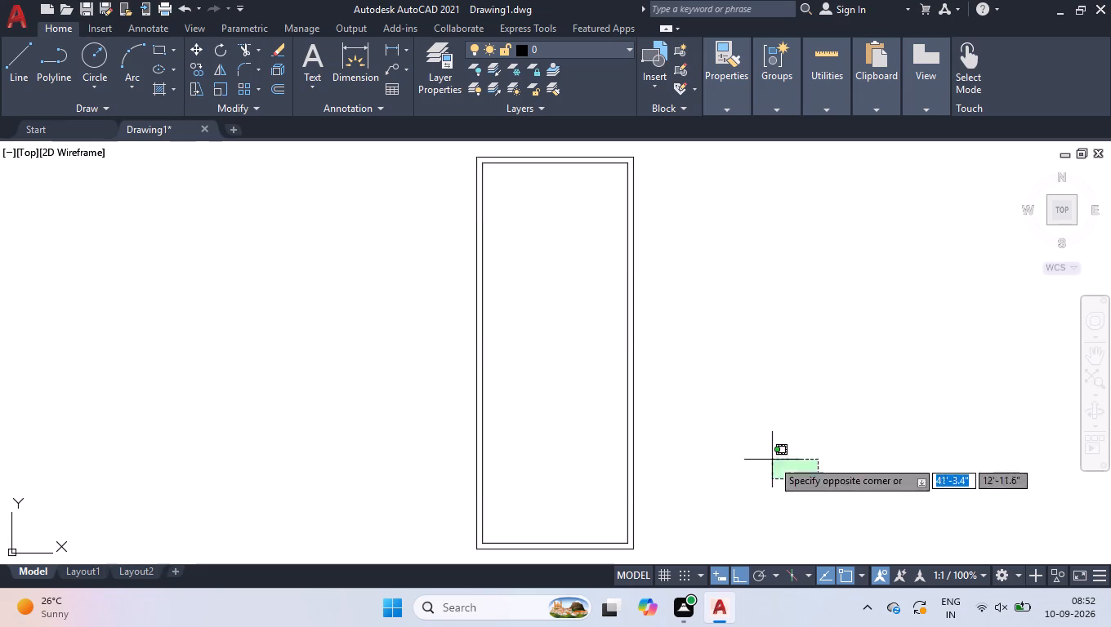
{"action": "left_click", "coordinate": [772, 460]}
Move the plan's two right-hand vertical wall lines 2' horizontally outward, using the inner line's lower endpoint as base point.
{"action": "left_click", "coordinate": [724, 284]}
{"action": "left_click", "coordinate": [548, 425]}
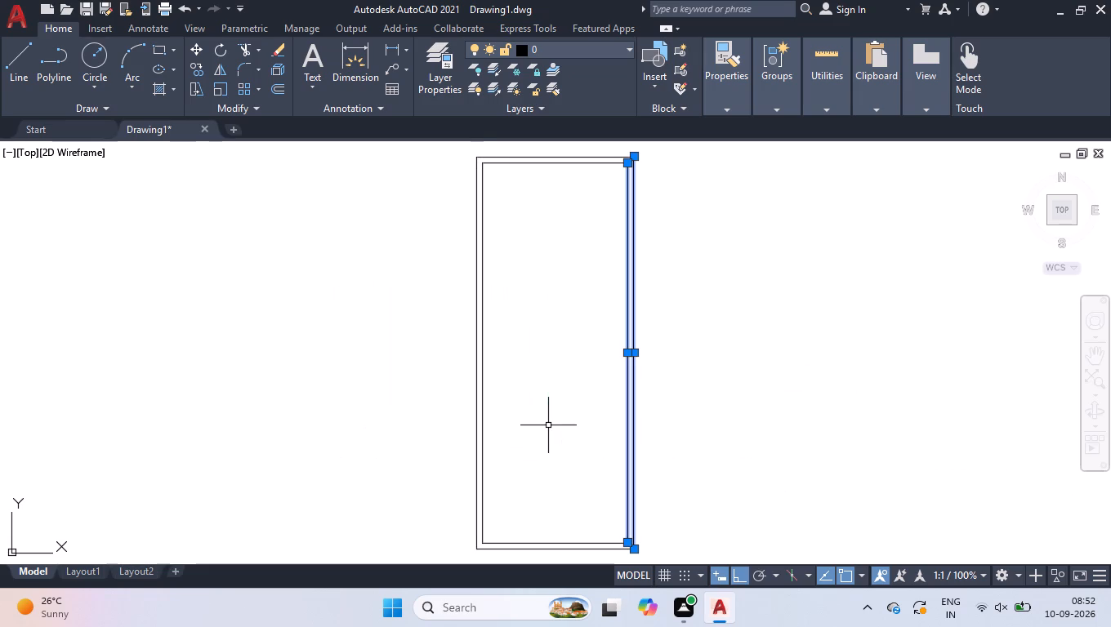
{"action": "key", "text": "m"}
{"action": "key", "text": "Return"}
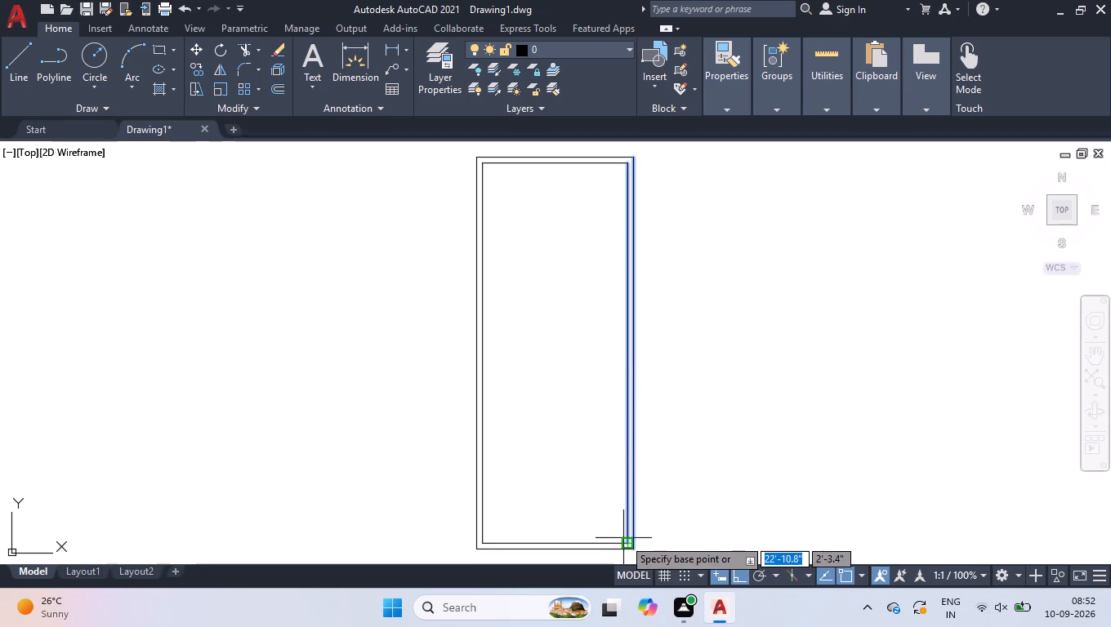
{"action": "left_click", "coordinate": [626, 542]}
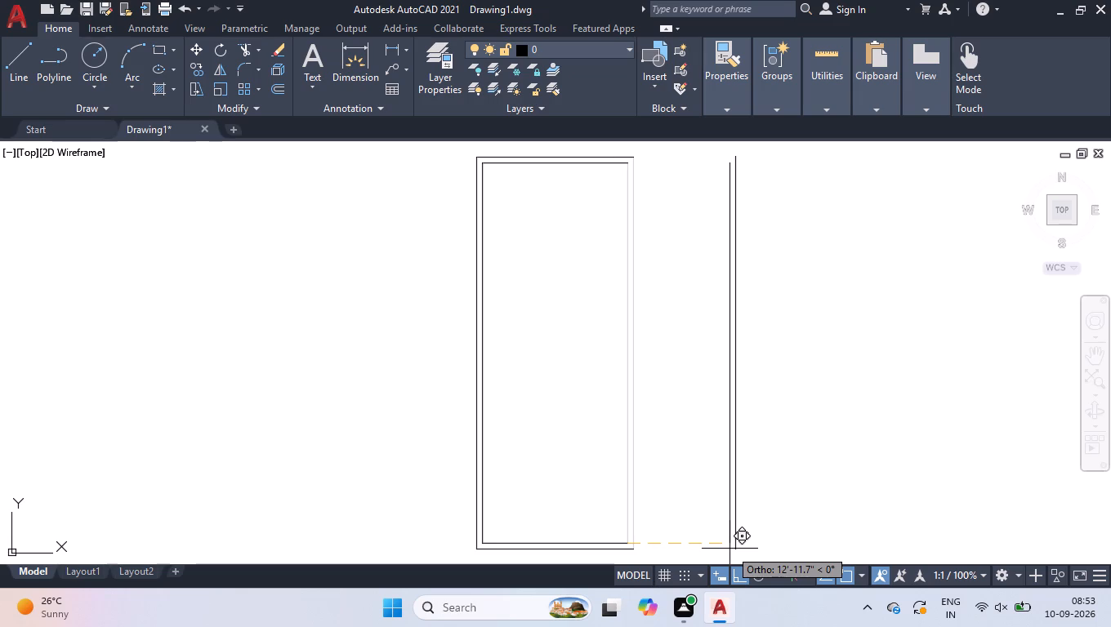
{"action": "type", "text": "2'"}
{"action": "key", "text": "Return"}
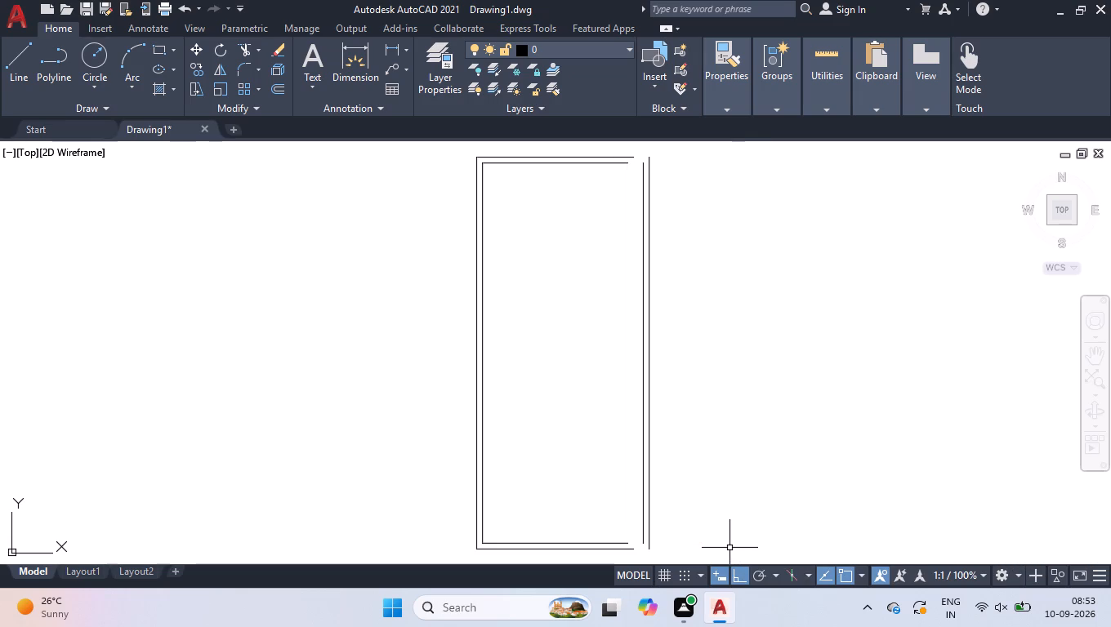
Extend the plan's upper and lower pairs of horizontal wall lines to meet the relocated right-hand vertical wall lines.
{"action": "type", "text": "ex"}
{"action": "key", "text": "Return"}
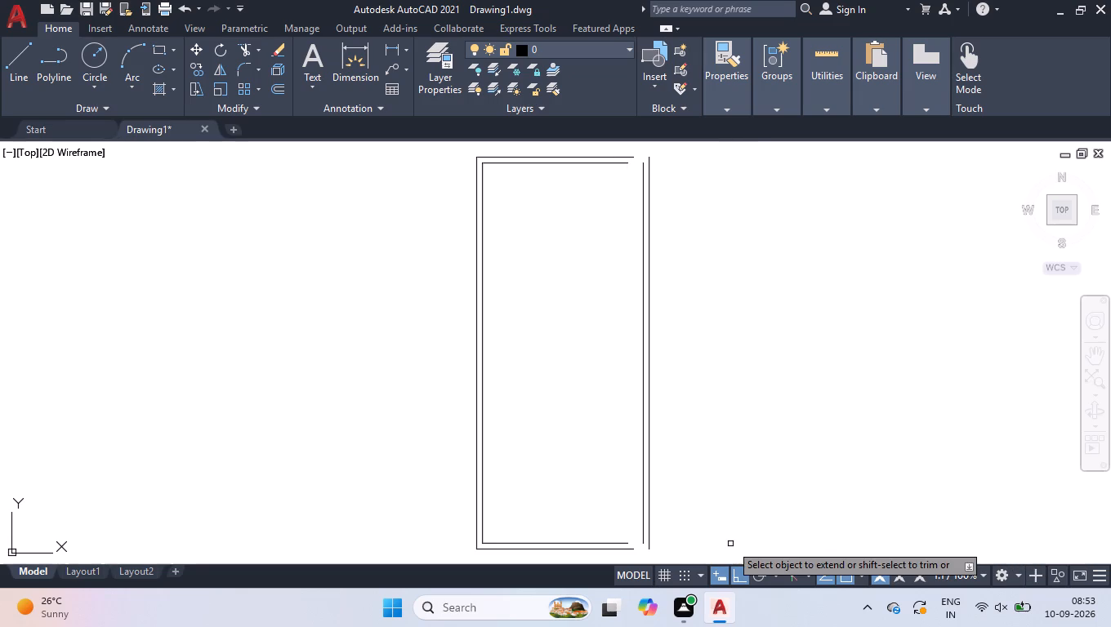
{"action": "left_click", "coordinate": [622, 149]}
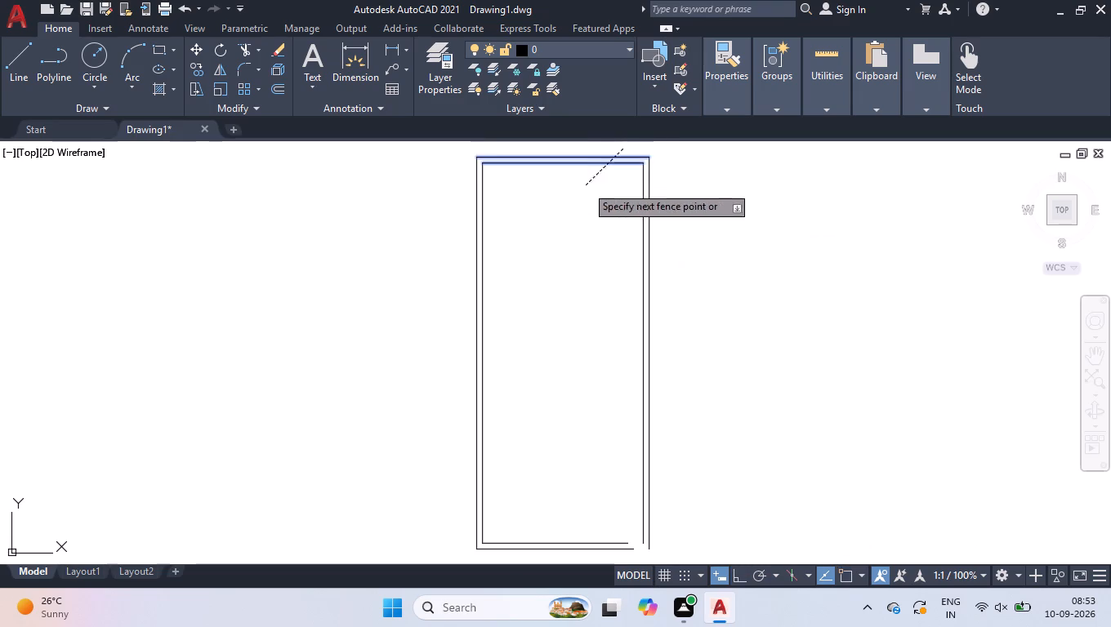
{"action": "left_click", "coordinate": [586, 185]}
{"action": "left_click", "coordinate": [581, 517]}
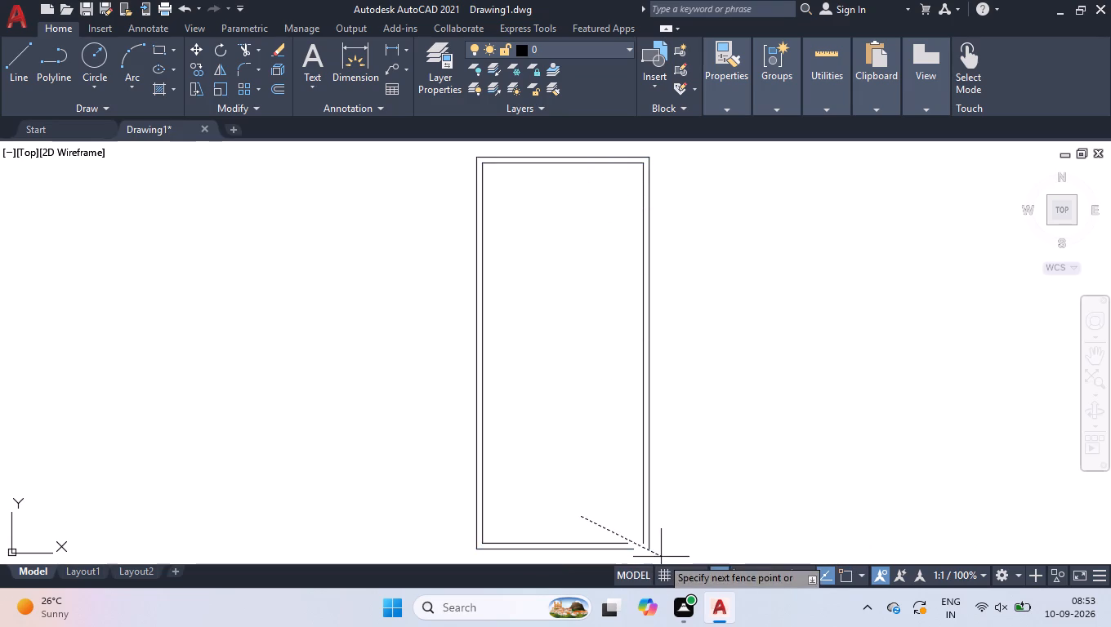
{"action": "left_click", "coordinate": [625, 555]}
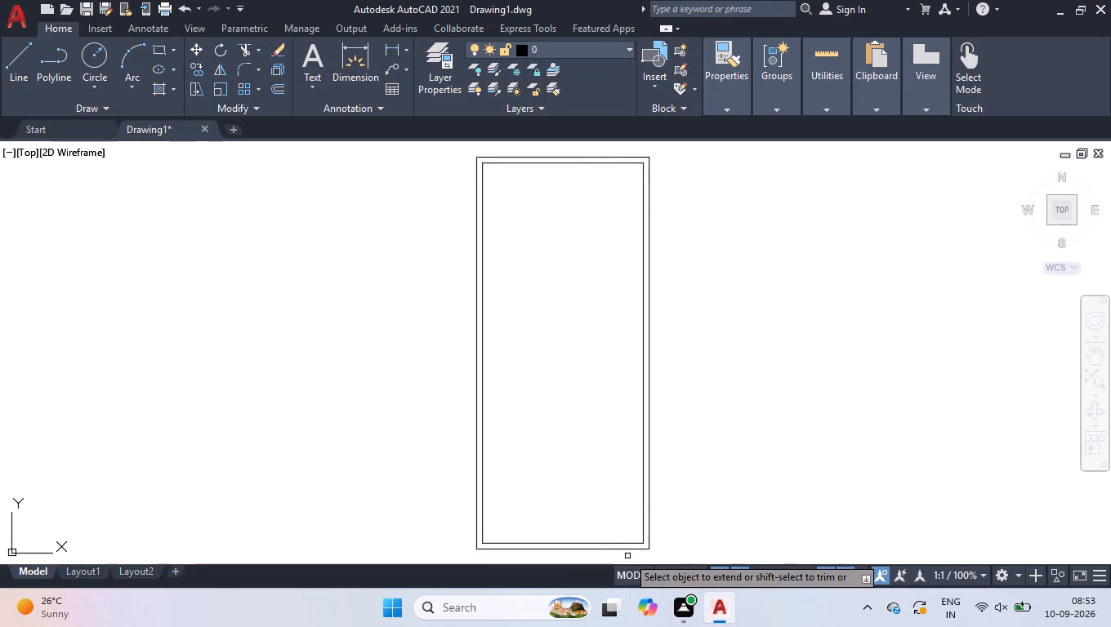
{"action": "key", "text": "Return"}
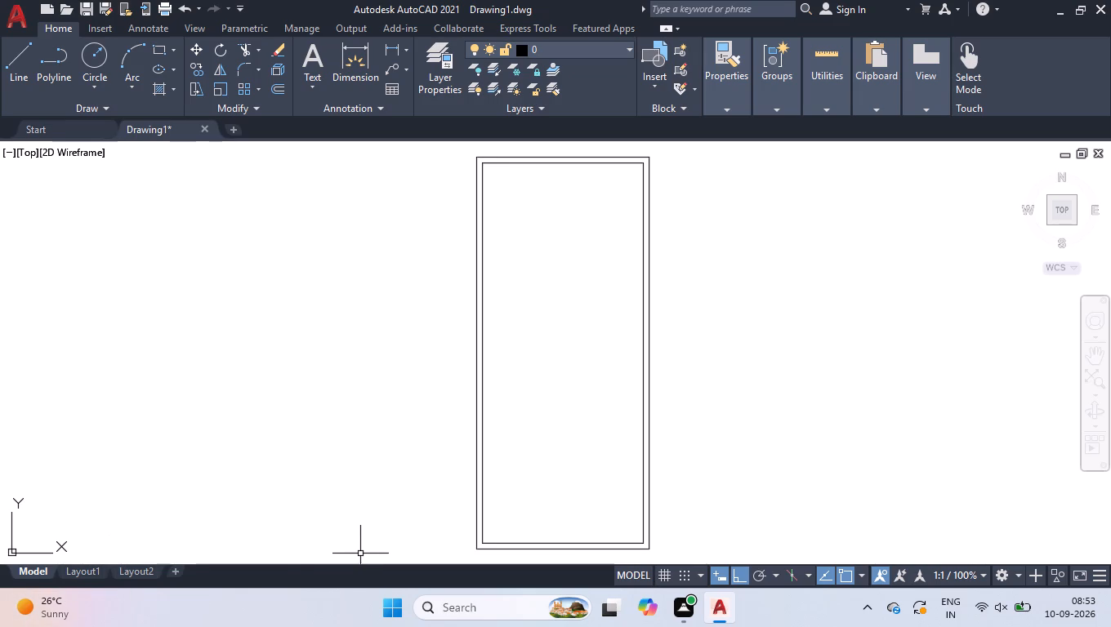
Move the two right-hand vertical wall lines 3" horizontally outward, using the outer line's upper endpoint as base point.
{"action": "scroll", "coordinate": [612, 153], "scroll_direction": "up", "scroll_amount": 3}
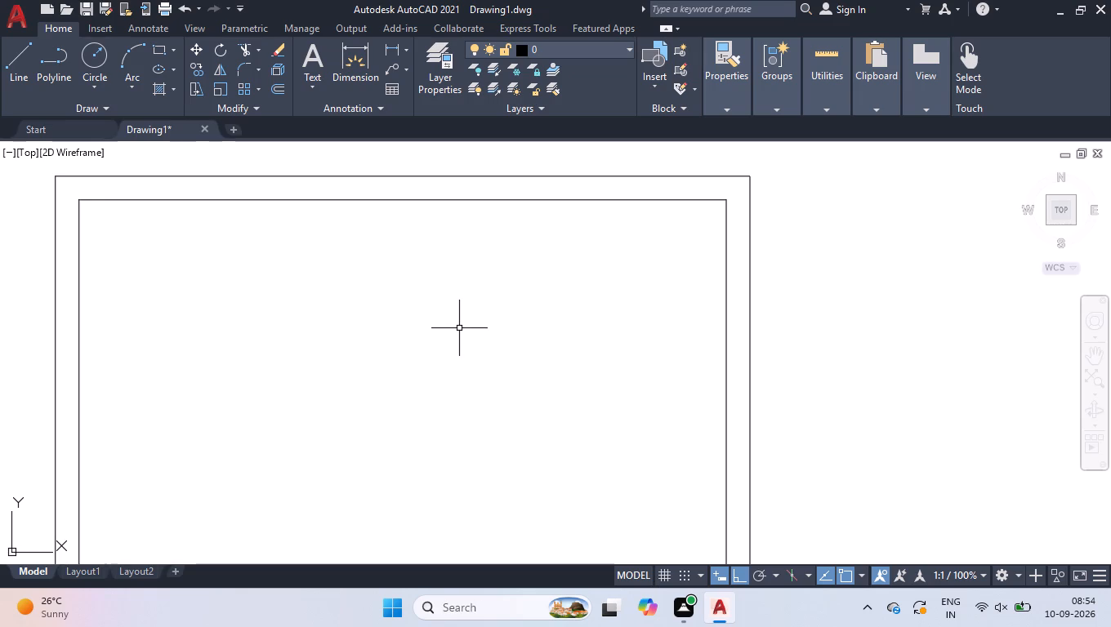
{"action": "scroll", "coordinate": [582, 367], "scroll_direction": "down", "scroll_amount": 1}
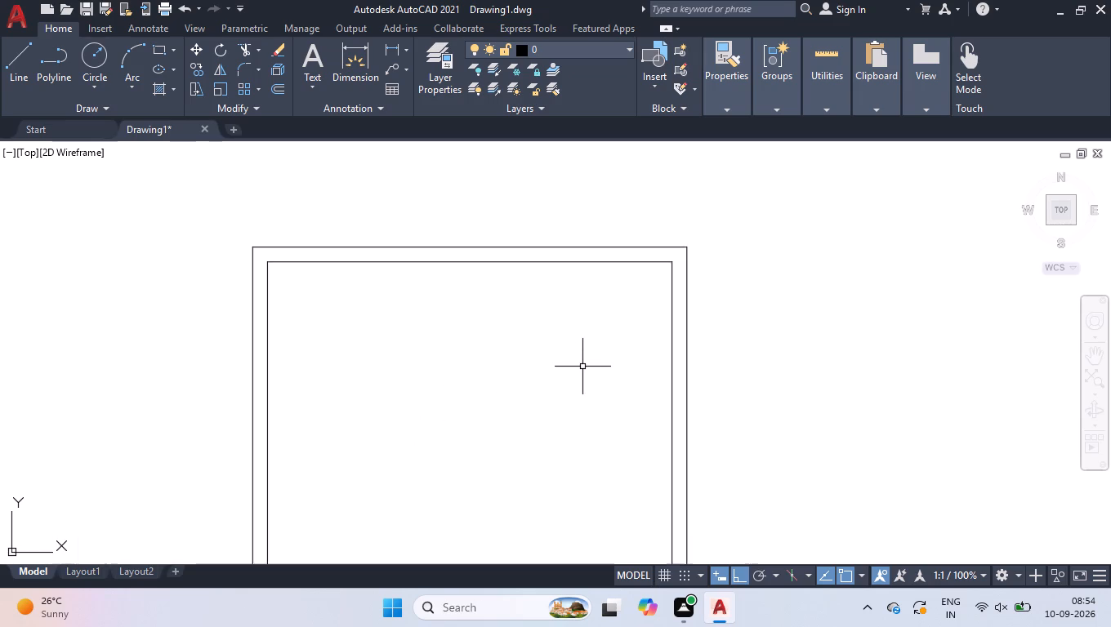
{"action": "scroll", "coordinate": [582, 367], "scroll_direction": "down", "scroll_amount": 1}
{"action": "scroll", "coordinate": [626, 299], "scroll_direction": "down", "scroll_amount": 1}
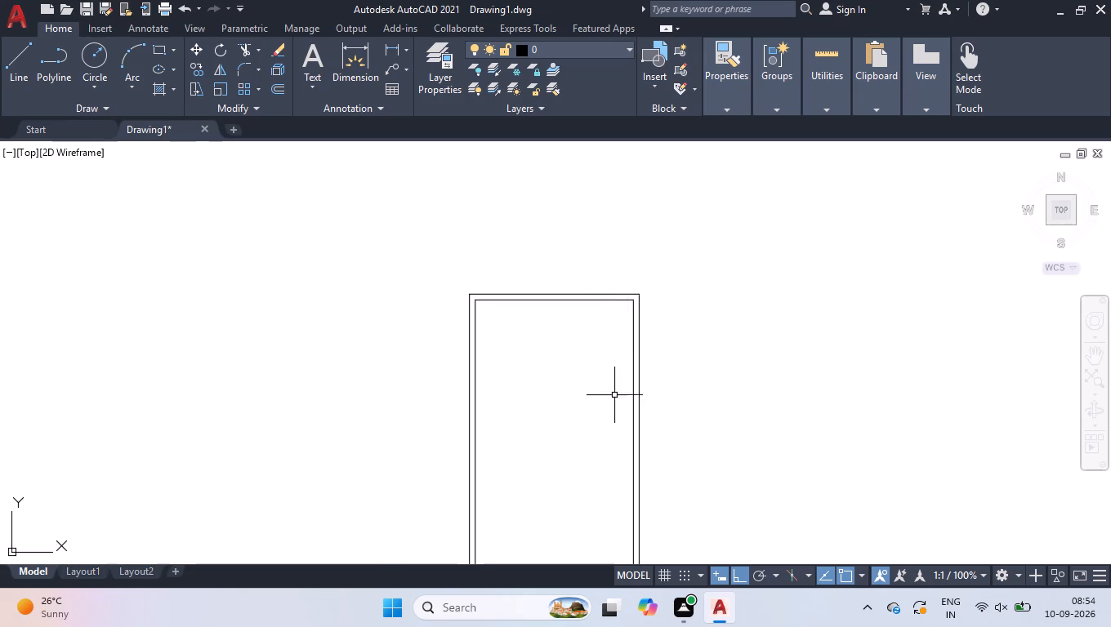
{"action": "left_click", "coordinate": [662, 398]}
{"action": "left_click", "coordinate": [602, 416]}
{"action": "scroll", "coordinate": [618, 398], "scroll_direction": "up", "scroll_amount": 1}
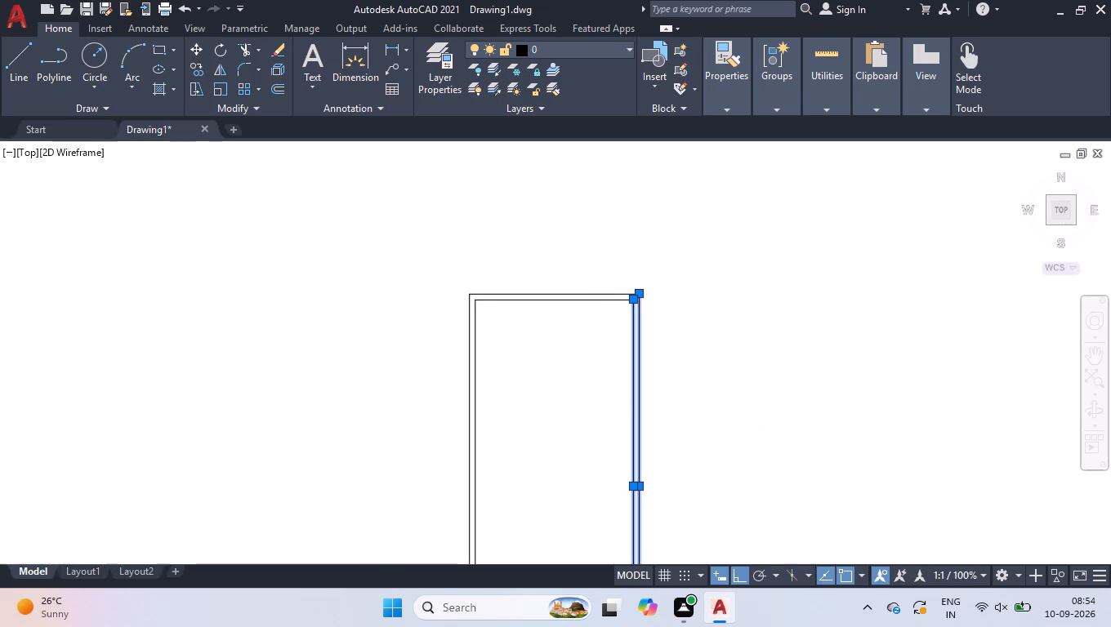
{"action": "scroll", "coordinate": [626, 383], "scroll_direction": "down", "scroll_amount": 1}
{"action": "type", "text": "m\\"}
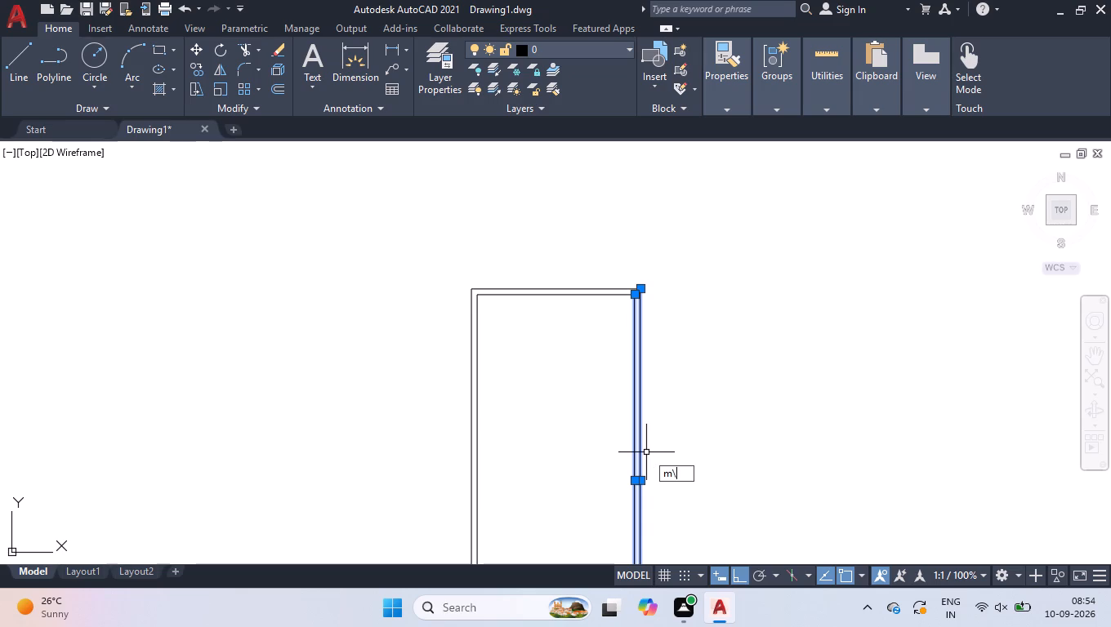
{"action": "key", "text": "BackSpace"}
{"action": "key", "text": "Return"}
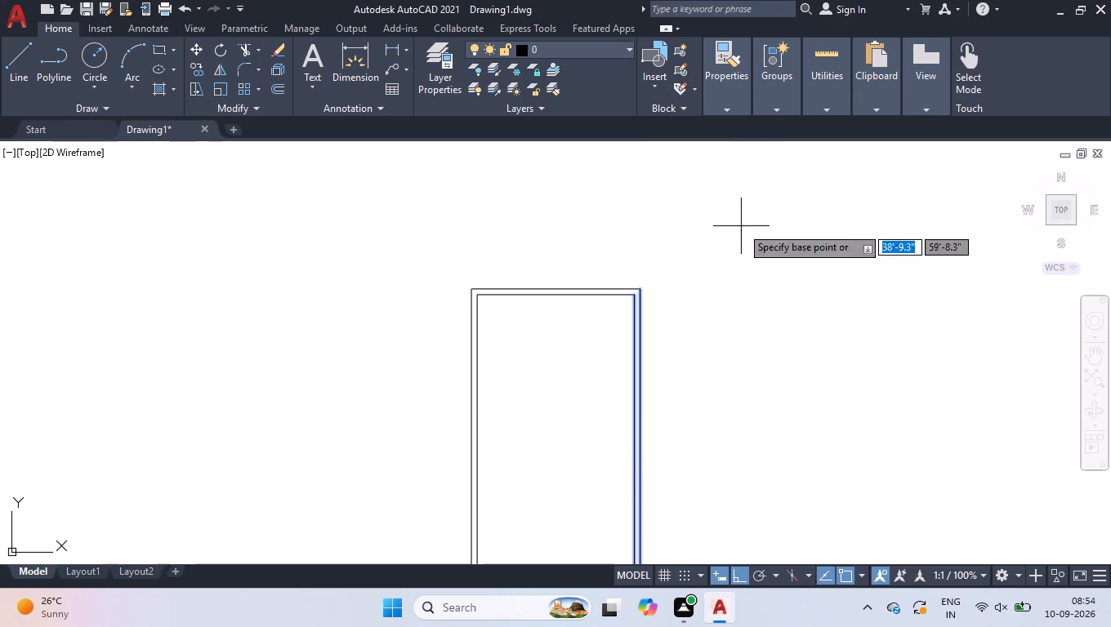
{"action": "scroll", "coordinate": [631, 292], "scroll_direction": "up", "scroll_amount": 3}
{"action": "left_click_drag", "start_coordinate": [660, 285], "coordinate": [667, 285]}
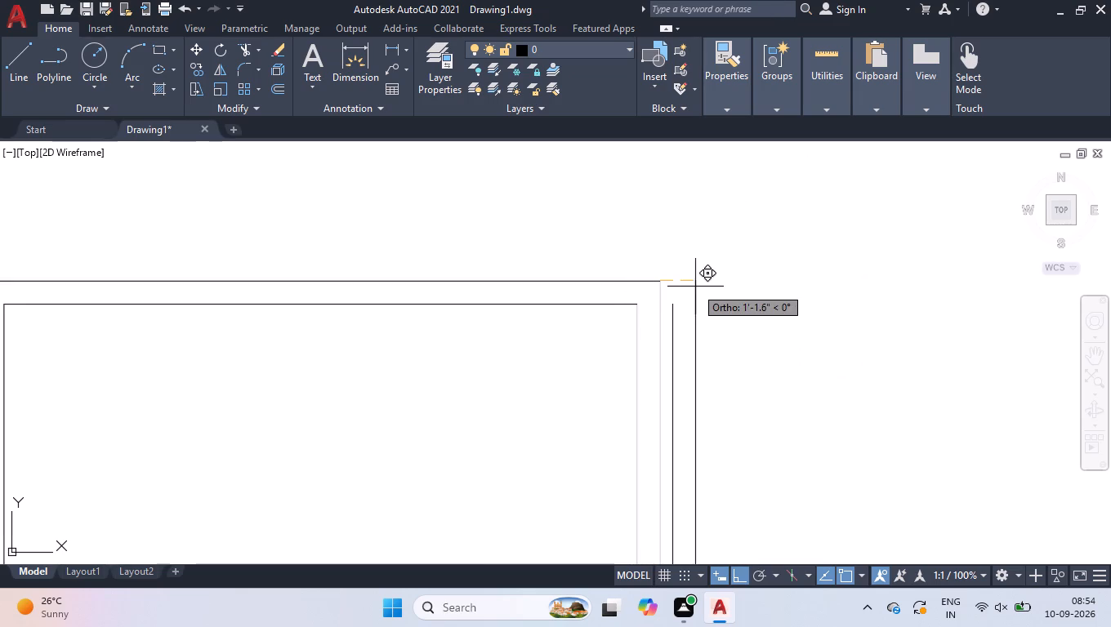
{"action": "key", "text": "3"}
{"action": "key", "text": "Return"}
Extend the upper and lower pairs of horizontal wall lines to the right-hand vertical wall lines, closing both corners.
{"action": "type", "text": "ex"}
{"action": "key", "text": "Return"}
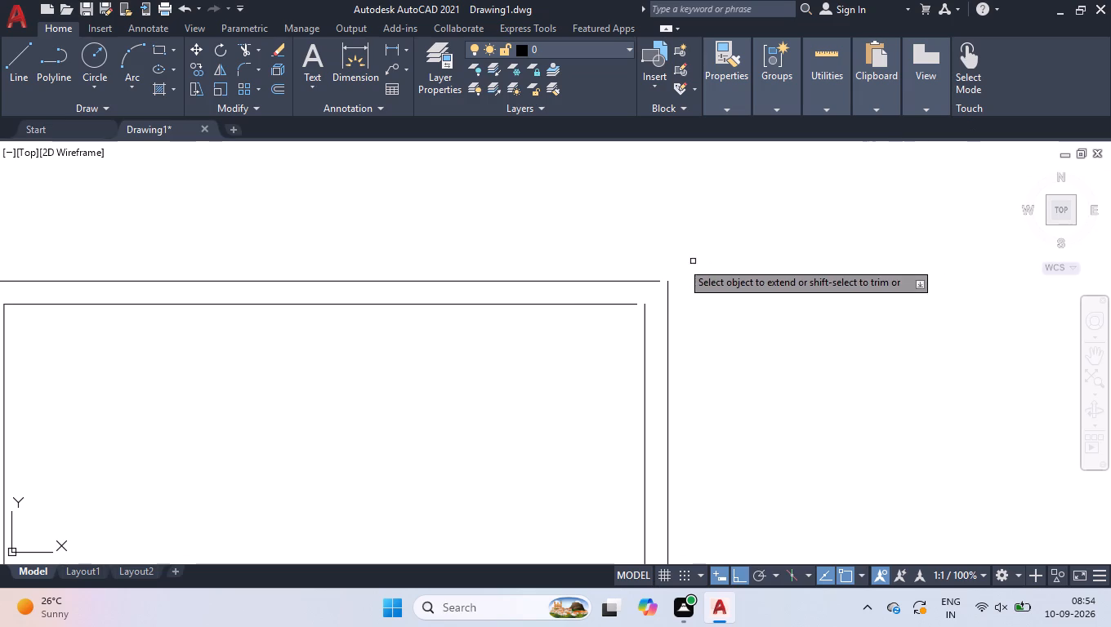
{"action": "left_click", "coordinate": [640, 267]}
{"action": "left_click", "coordinate": [470, 378]}
{"action": "scroll", "coordinate": [669, 296], "scroll_direction": "down", "scroll_amount": 6}
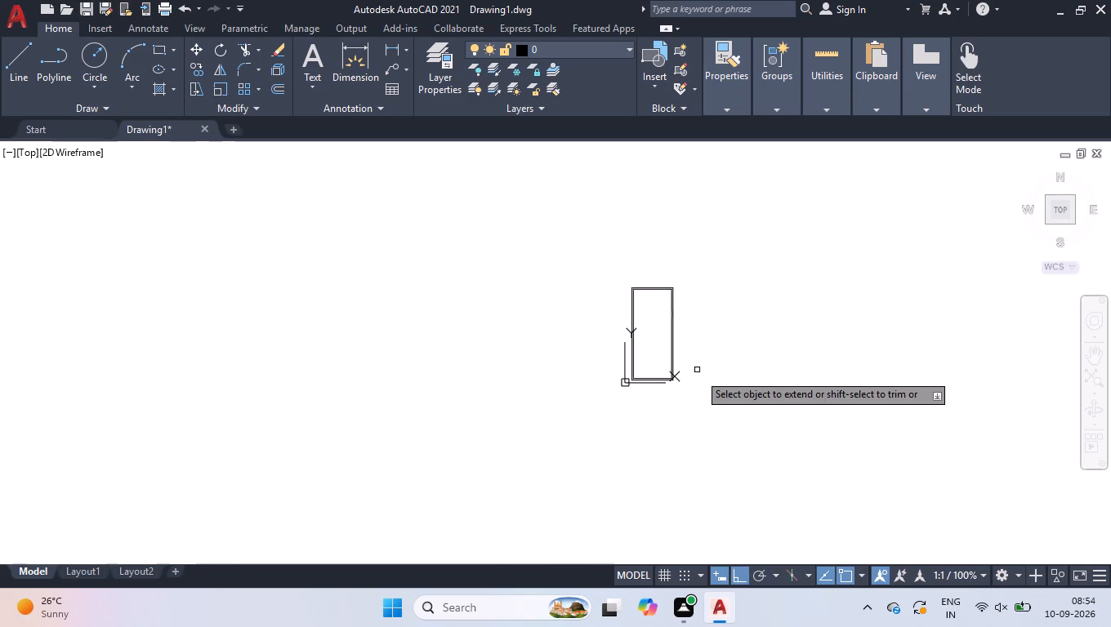
{"action": "scroll", "coordinate": [685, 381], "scroll_direction": "up", "scroll_amount": 3}
{"action": "scroll", "coordinate": [603, 363], "scroll_direction": "up", "scroll_amount": 3}
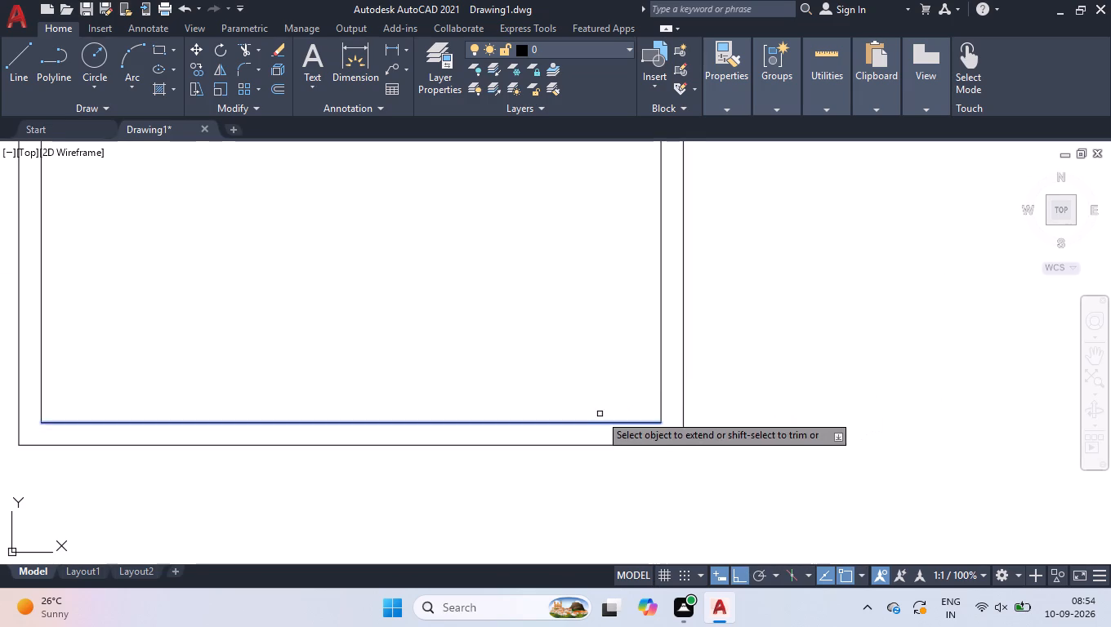
{"action": "left_click", "coordinate": [600, 413]}
{"action": "left_click", "coordinate": [670, 466]}
{"action": "key", "text": "Return"}
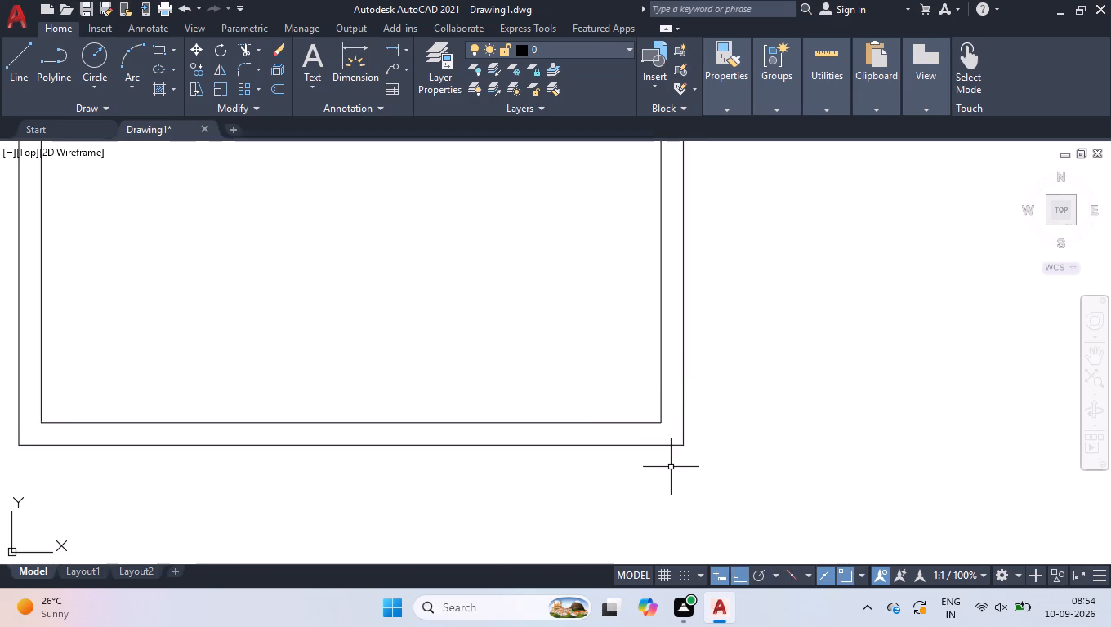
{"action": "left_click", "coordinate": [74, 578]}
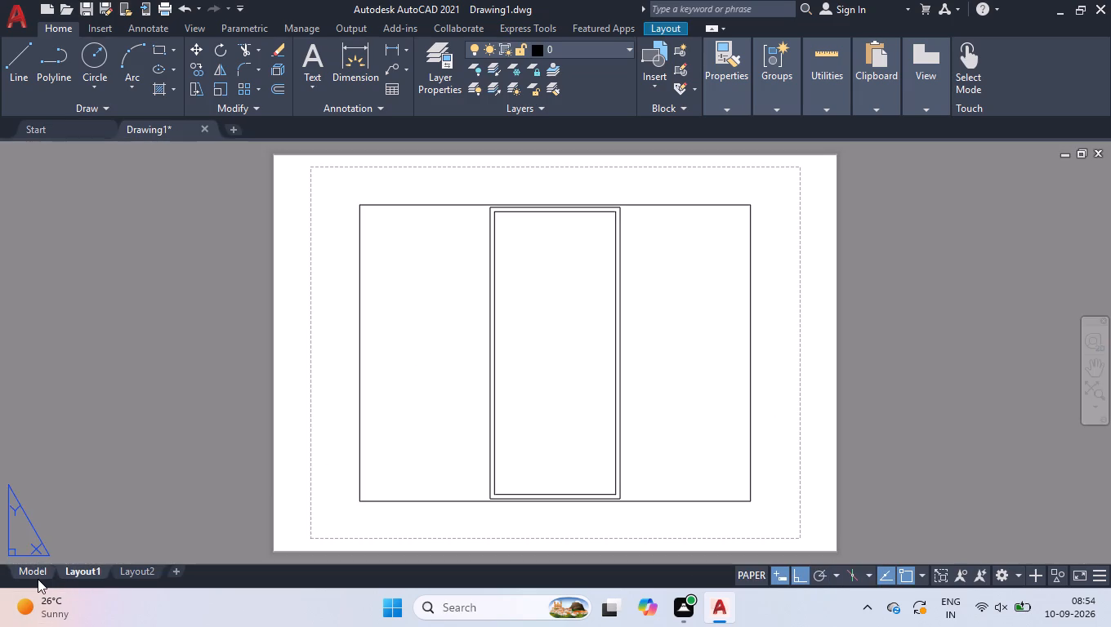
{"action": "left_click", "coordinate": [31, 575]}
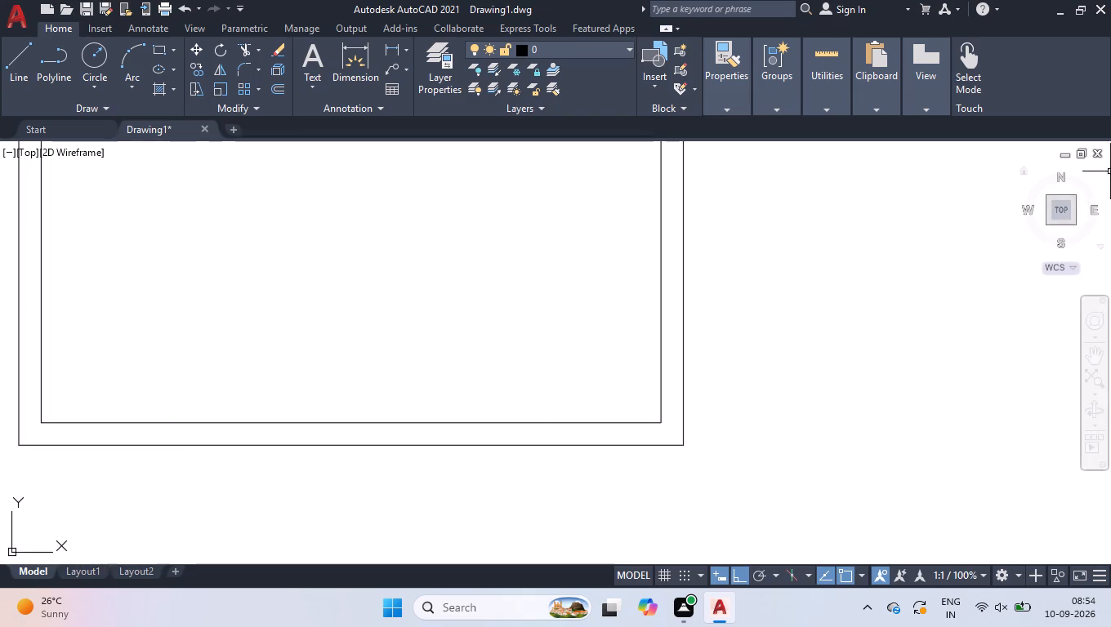
Offset the inner top wall line 9'8" downward into the plan.
{"action": "left_click", "coordinate": [1063, 209]}
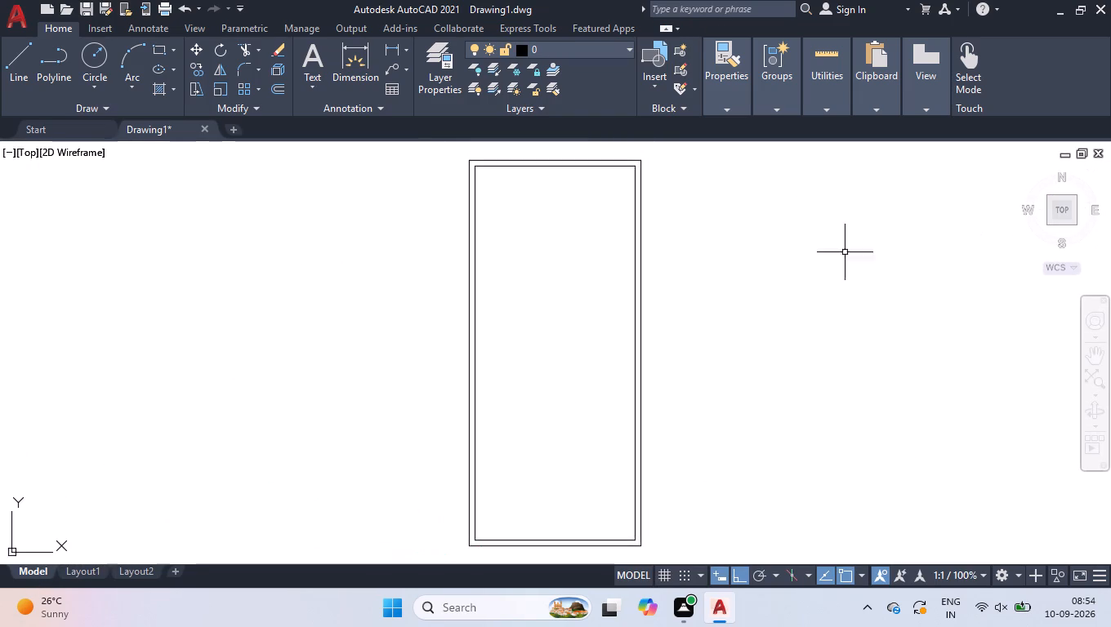
{"action": "scroll", "coordinate": [592, 160], "scroll_direction": "up", "scroll_amount": 3}
{"action": "key", "text": "o"}
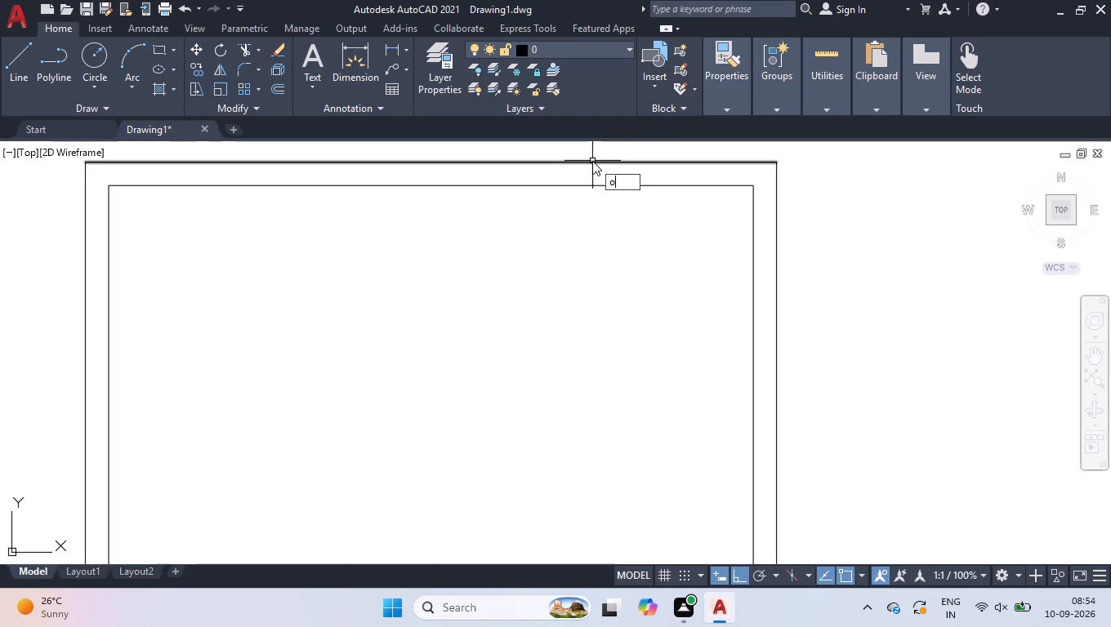
{"action": "type", "text": "ff"}
{"action": "key", "text": "Return"}
{"action": "type", "text": "9'8"}
{"action": "key", "text": "Return"}
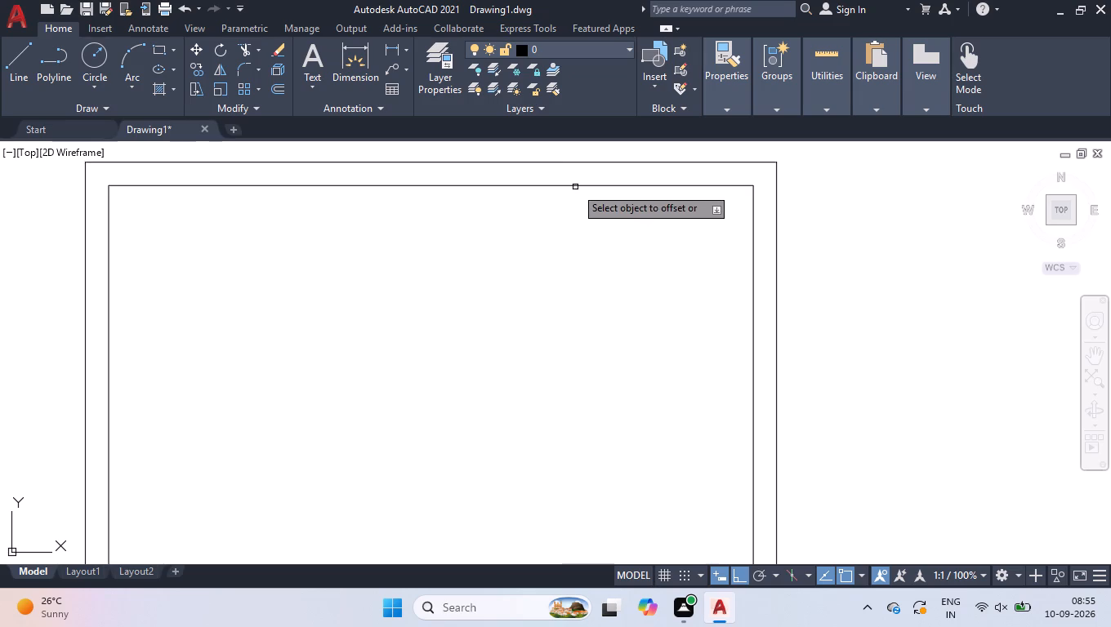
{"action": "left_click", "coordinate": [575, 187]}
{"action": "left_click", "coordinate": [555, 245]}
Offset the new horizontal line 9" downward to form the first cross wall.
{"action": "scroll", "coordinate": [555, 245], "scroll_direction": "down", "scroll_amount": 2}
{"action": "scroll", "coordinate": [524, 335], "scroll_direction": "up", "scroll_amount": 2}
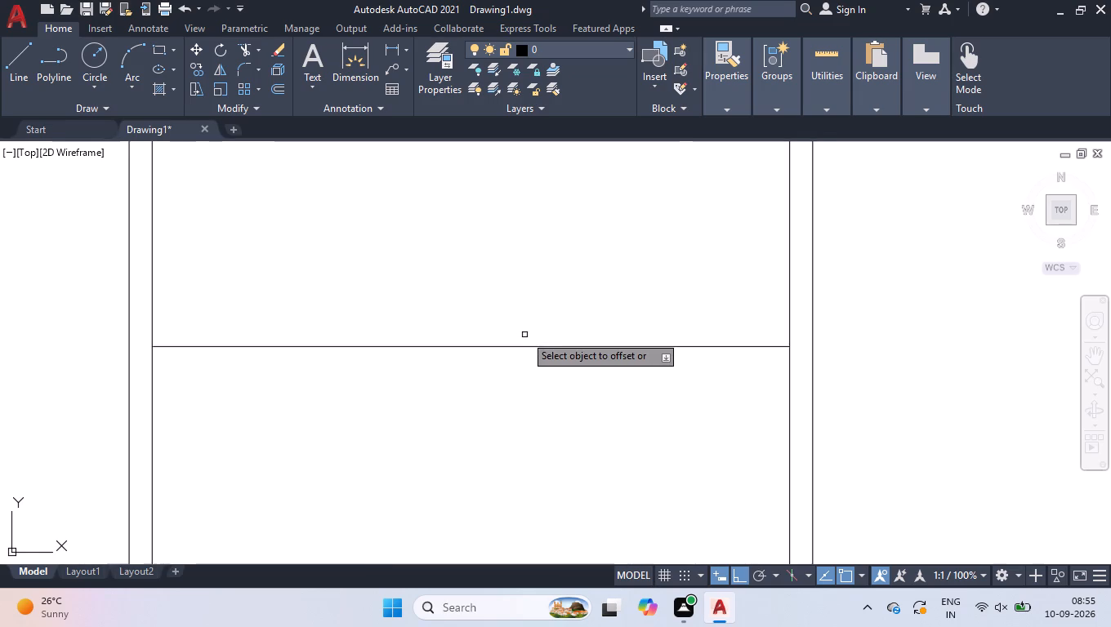
{"action": "left_click", "coordinate": [529, 346]}
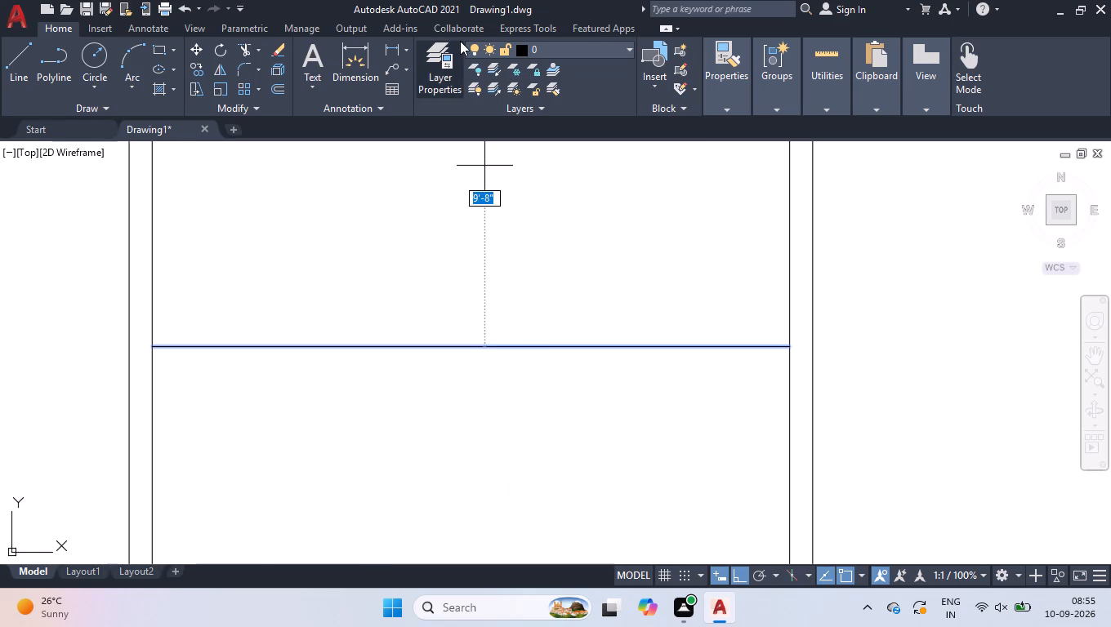
{"action": "key", "text": "9"}
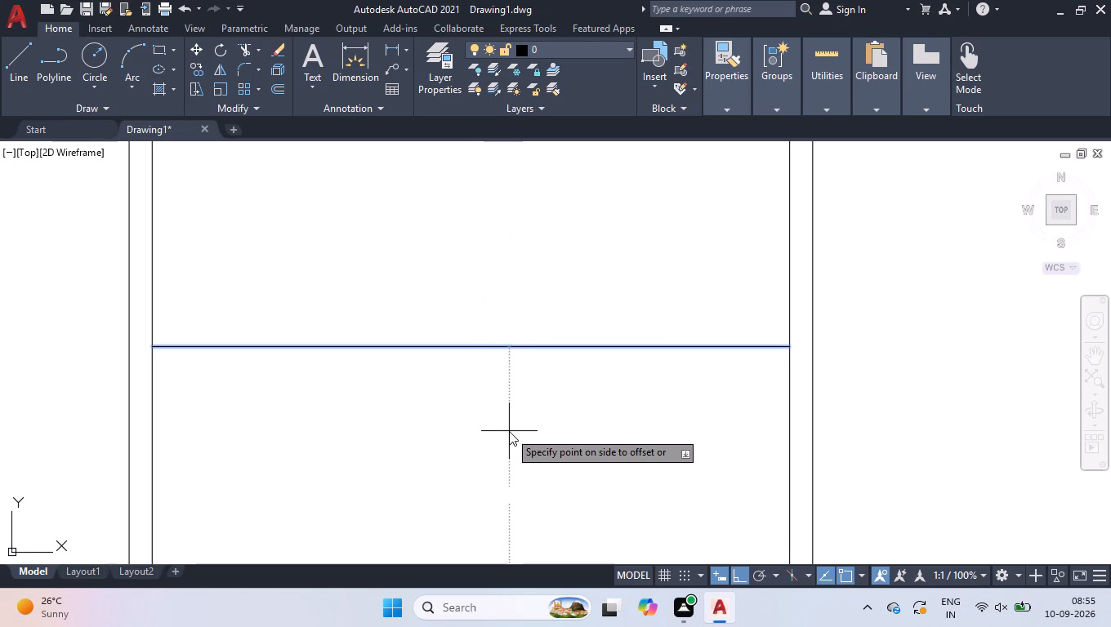
{"action": "key", "text": "Return"}
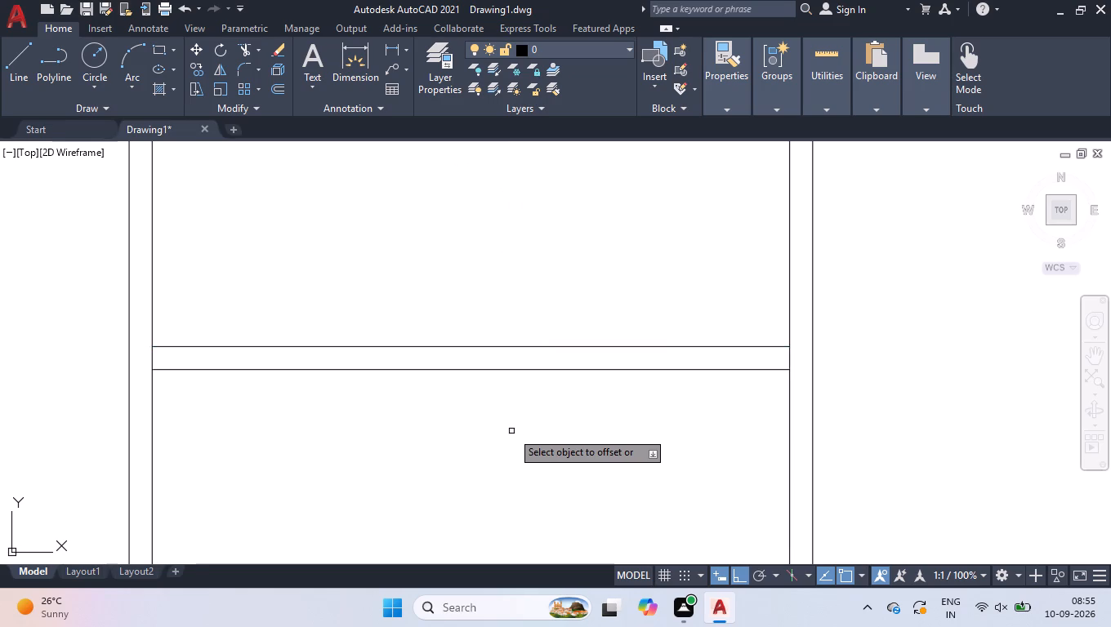
Offset the lower line of the first cross wall 5' downward.
{"action": "left_click", "coordinate": [529, 371]}
{"action": "scroll", "coordinate": [523, 432], "scroll_direction": "down", "scroll_amount": 1}
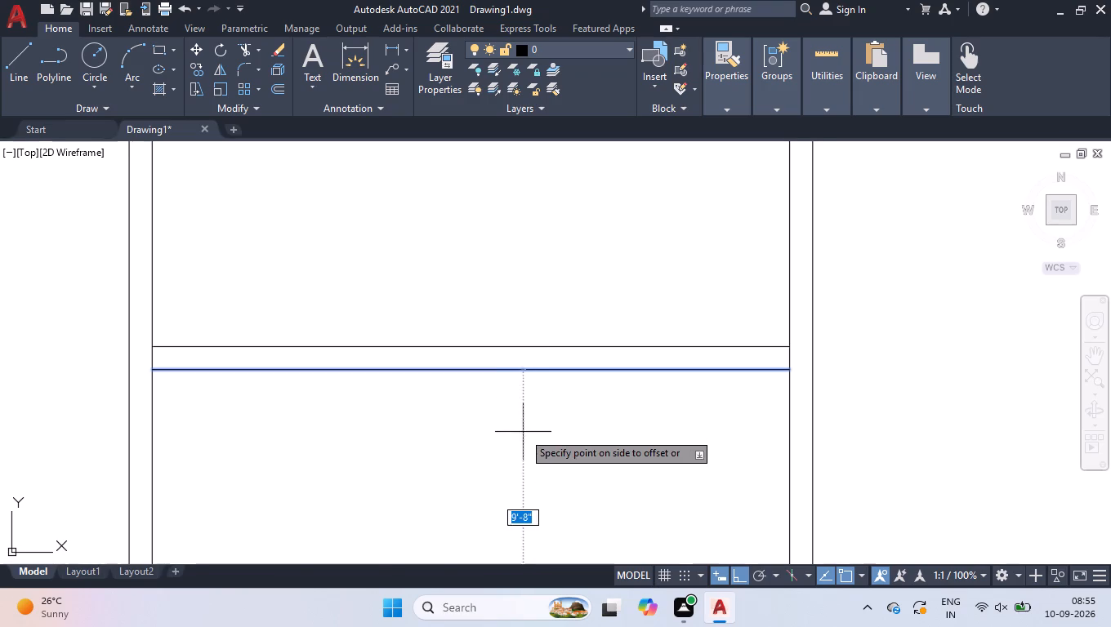
{"action": "scroll", "coordinate": [523, 432], "scroll_direction": "down", "scroll_amount": 2}
{"action": "scroll", "coordinate": [511, 505], "scroll_direction": "up", "scroll_amount": 3}
{"action": "type", "text": "5'"}
{"action": "key", "text": "Return"}
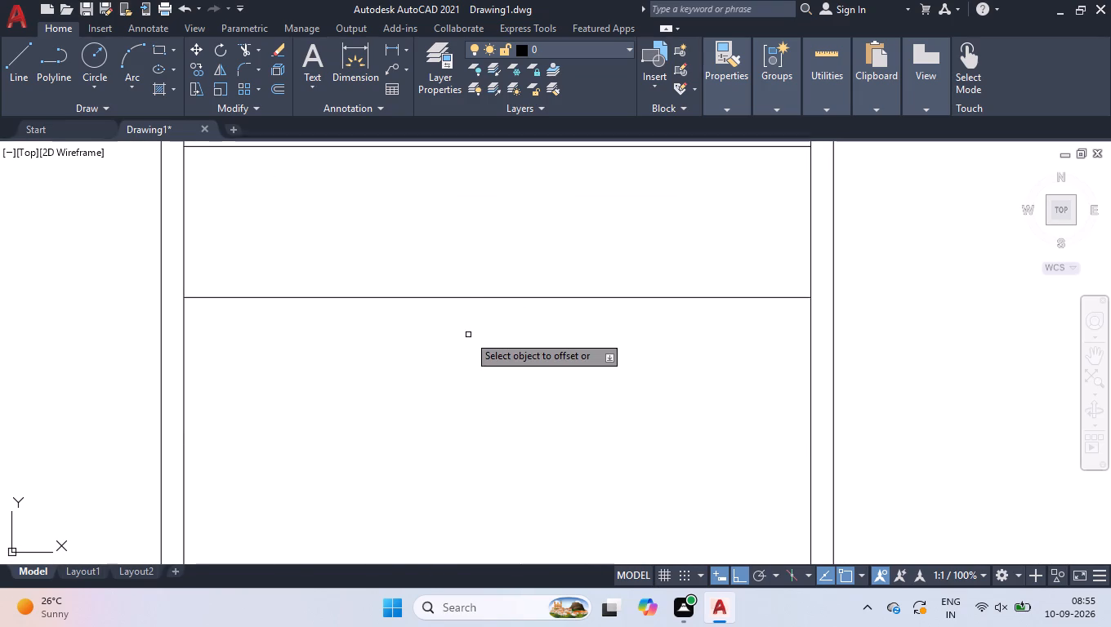
Offset the line 5' below the first cross wall 9" downward to form the second cross wall.
{"action": "left_click", "coordinate": [470, 296]}
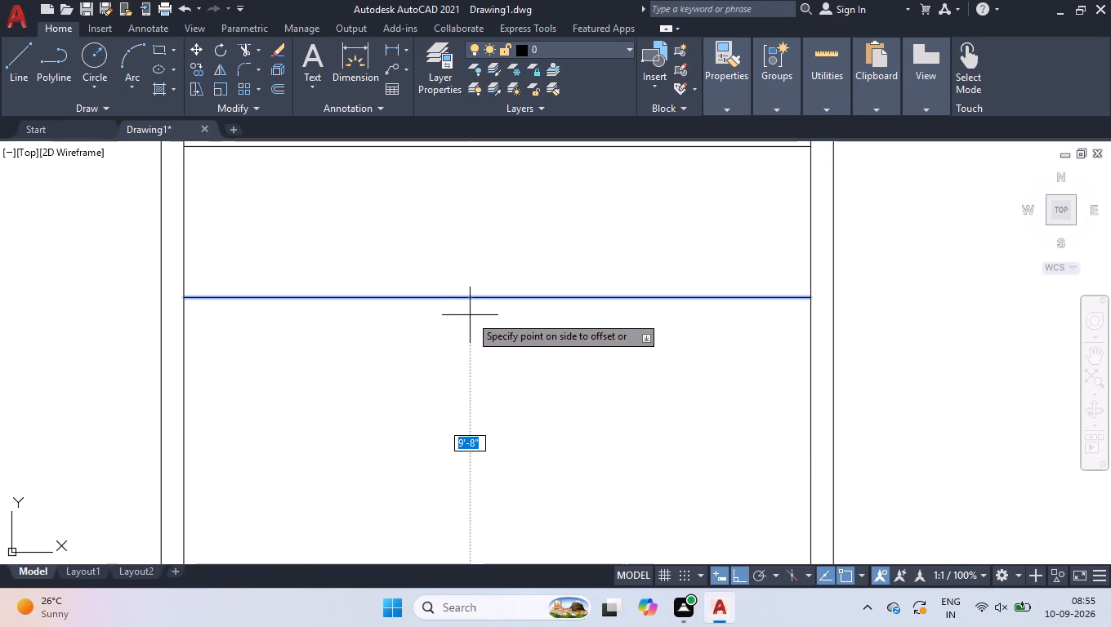
{"action": "key", "text": "9"}
{"action": "key", "text": "Return"}
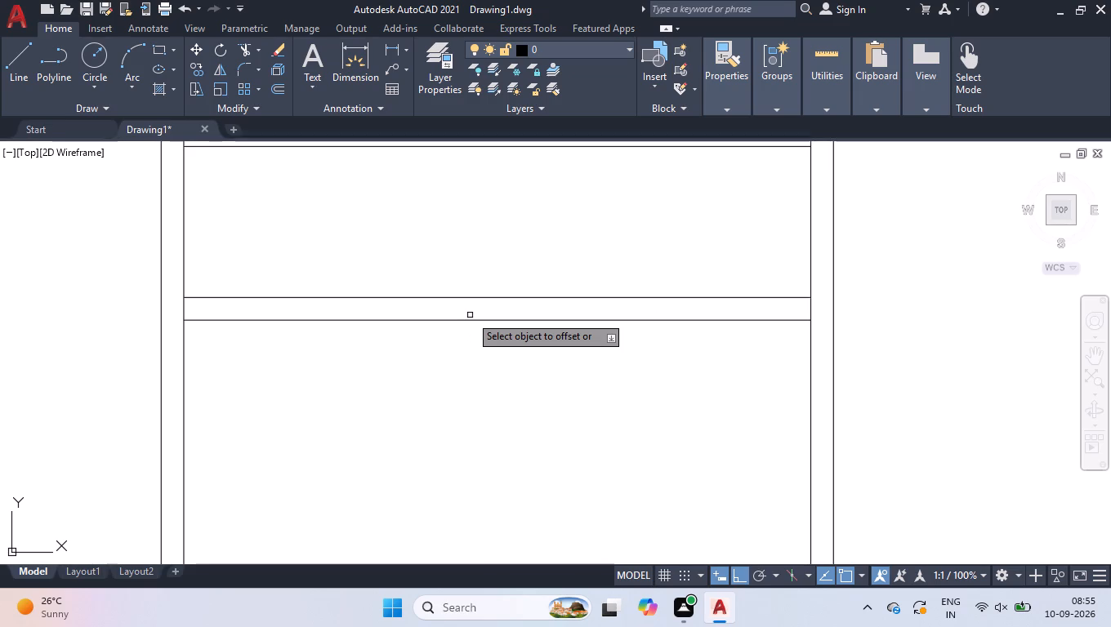
Offset the inner bottom wall line 10' upward into the plan.
{"action": "scroll", "coordinate": [512, 413], "scroll_direction": "down", "scroll_amount": 1}
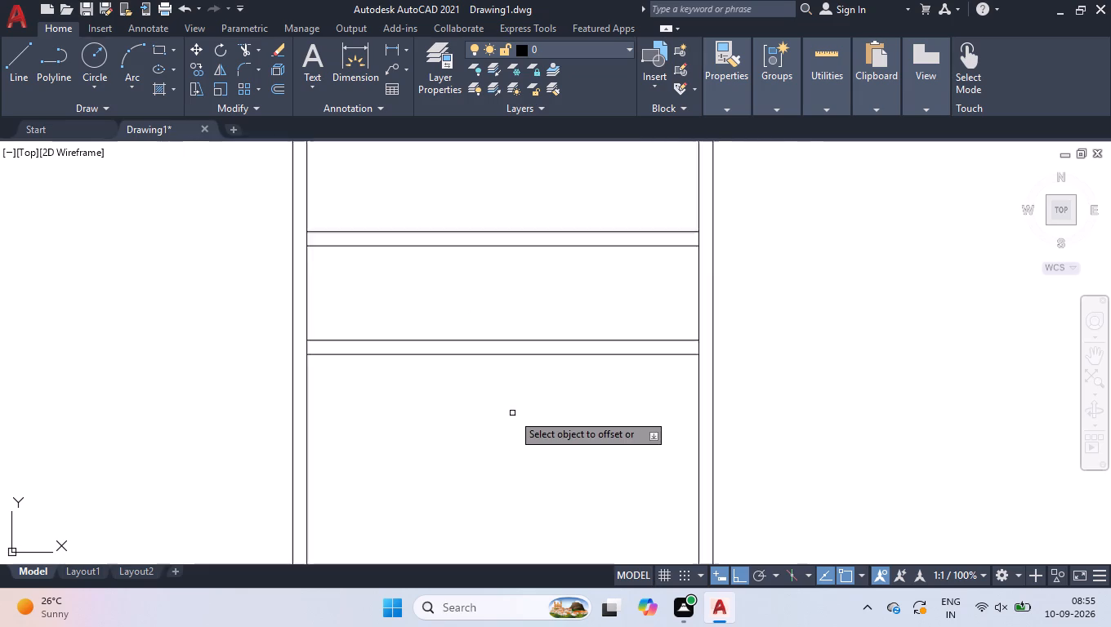
{"action": "scroll", "coordinate": [512, 413], "scroll_direction": "down", "scroll_amount": 3}
{"action": "scroll", "coordinate": [504, 554], "scroll_direction": "up", "scroll_amount": 3}
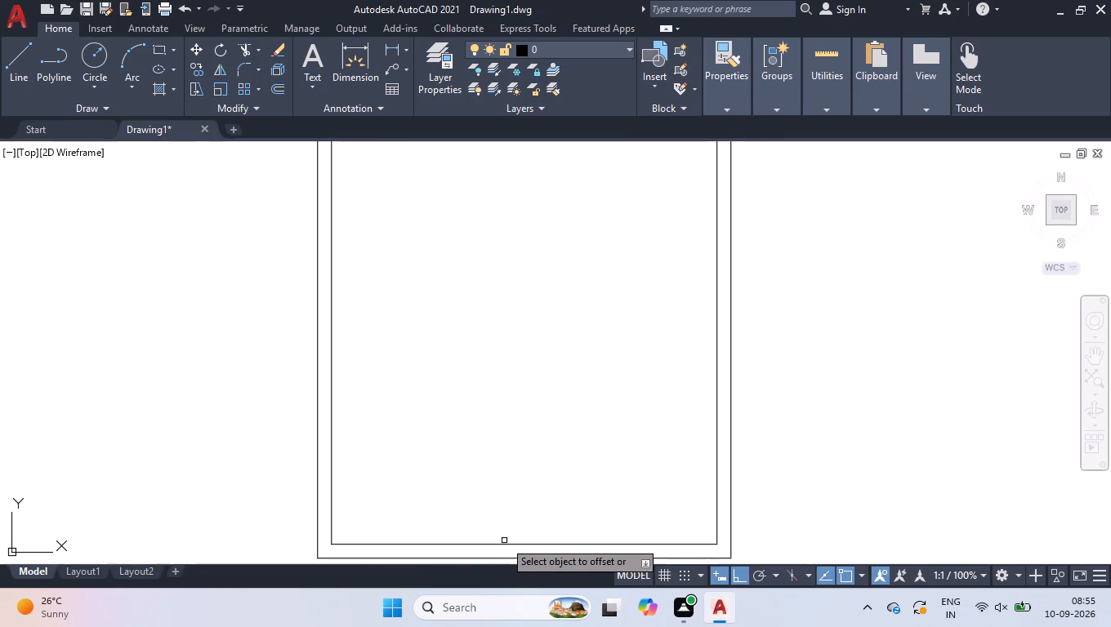
{"action": "left_click", "coordinate": [502, 546]}
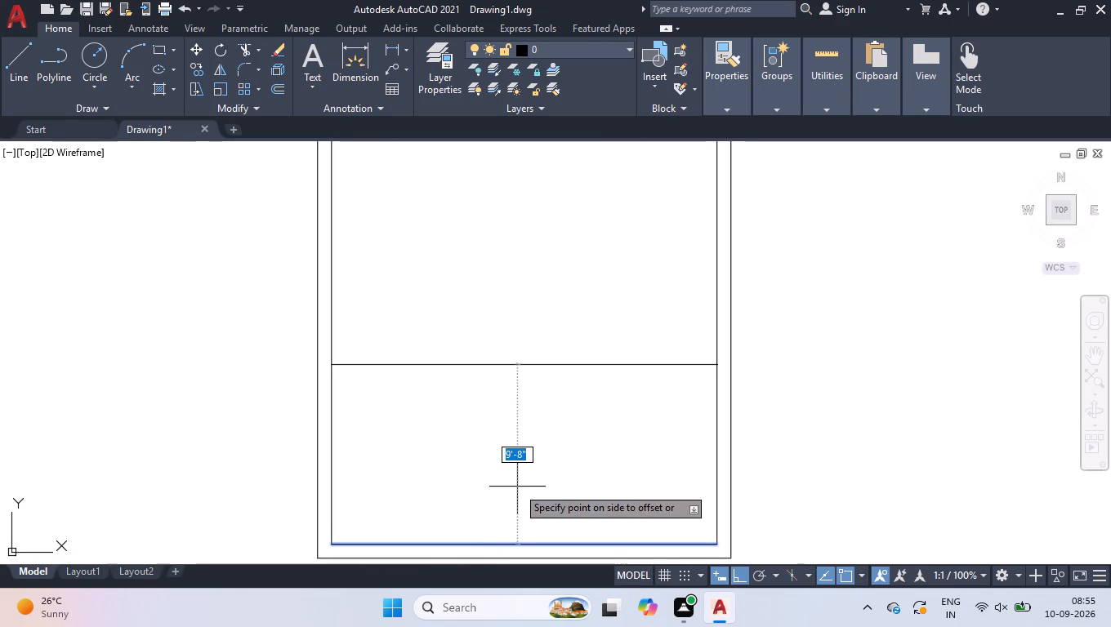
{"action": "type", "text": "10'"}
{"action": "key", "text": "Return"}
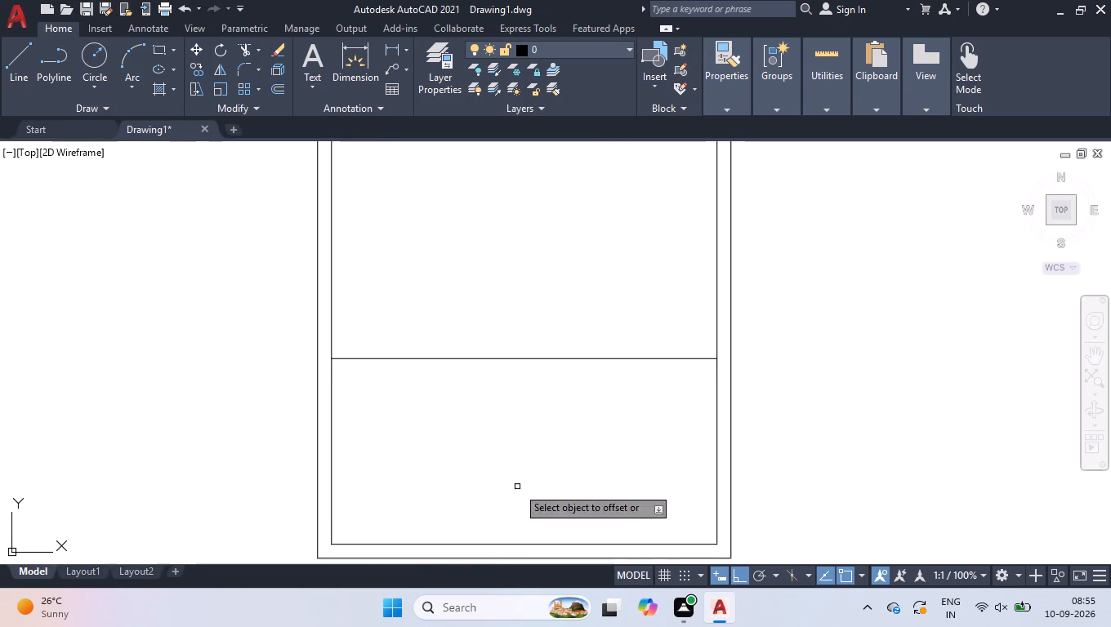
Offset the line 10' above the inner bottom wall 9" upward to form the third cross wall.
{"action": "left_click", "coordinate": [620, 360]}
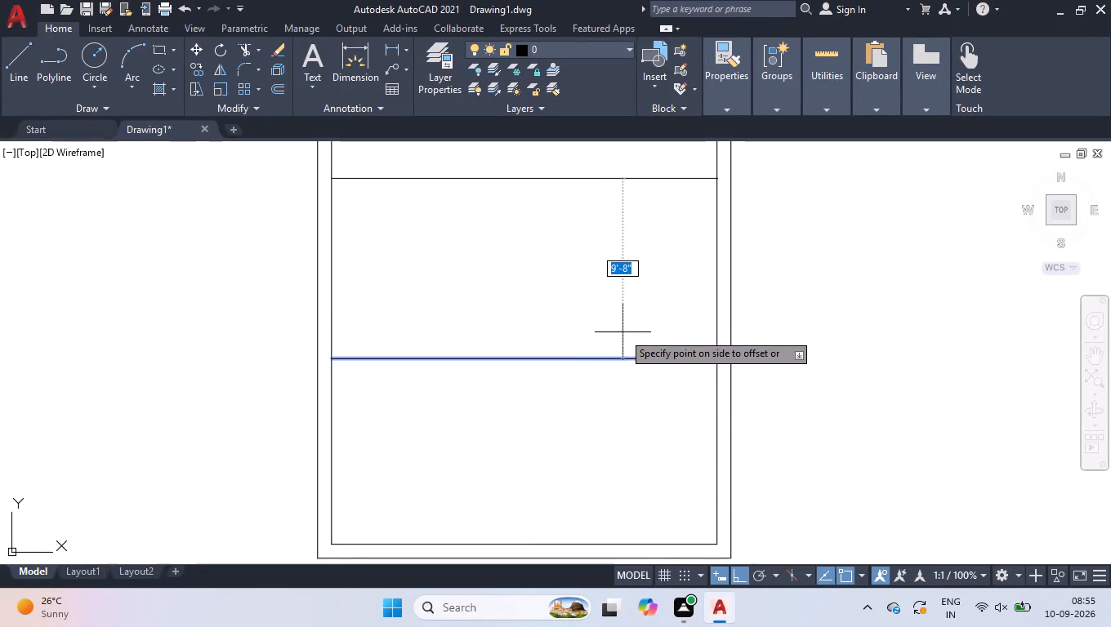
{"action": "key", "text": "9"}
{"action": "key", "text": "Return"}
{"action": "scroll", "coordinate": [622, 332], "scroll_direction": "down", "scroll_amount": 2}
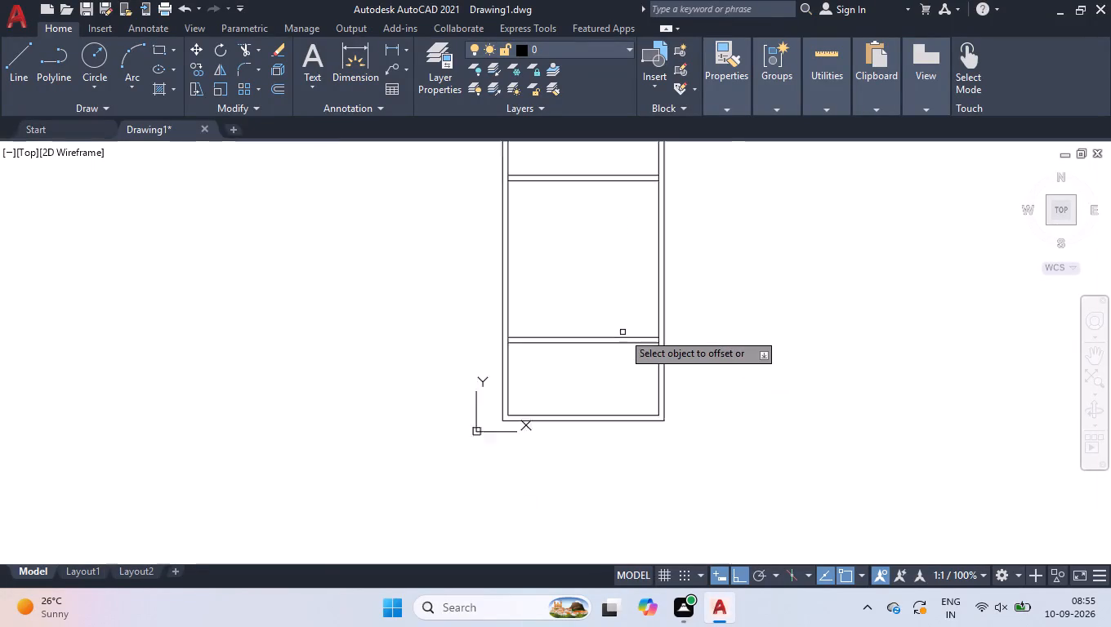
{"action": "scroll", "coordinate": [622, 332], "scroll_direction": "down", "scroll_amount": 1}
{"action": "scroll", "coordinate": [609, 277], "scroll_direction": "up", "scroll_amount": 2}
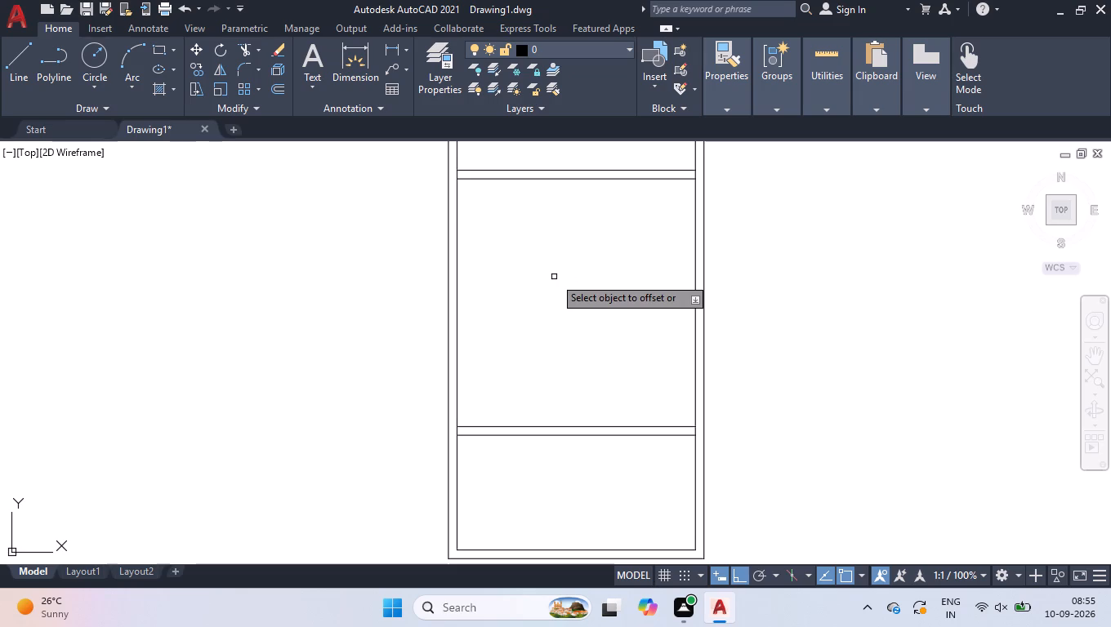
{"action": "key", "text": "Escape"}
{"action": "key", "text": "Escape"}
{"action": "key", "text": "Escape"}
{"action": "key", "text": "Escape"}
{"action": "key", "text": "Escape"}
{"action": "key", "text": "Escape"}
{"action": "key", "text": "Escape"}
{"action": "key", "text": "Escape"}
{"action": "key", "text": "Escape"}
{"action": "key", "text": "Escape"}
{"action": "key", "text": "Escape"}
{"action": "key", "text": "Escape"}
{"action": "key", "text": "Escape"}
{"action": "key", "text": "Escape"}
{"action": "key", "text": "Escape"}
{"action": "key", "text": "Escape"}
{"action": "key", "text": "Escape"}
{"action": "key", "text": "Escape"}
{"action": "key", "text": "Escape"}
{"action": "key", "text": "Escape"}
{"action": "key", "text": "Escape"}
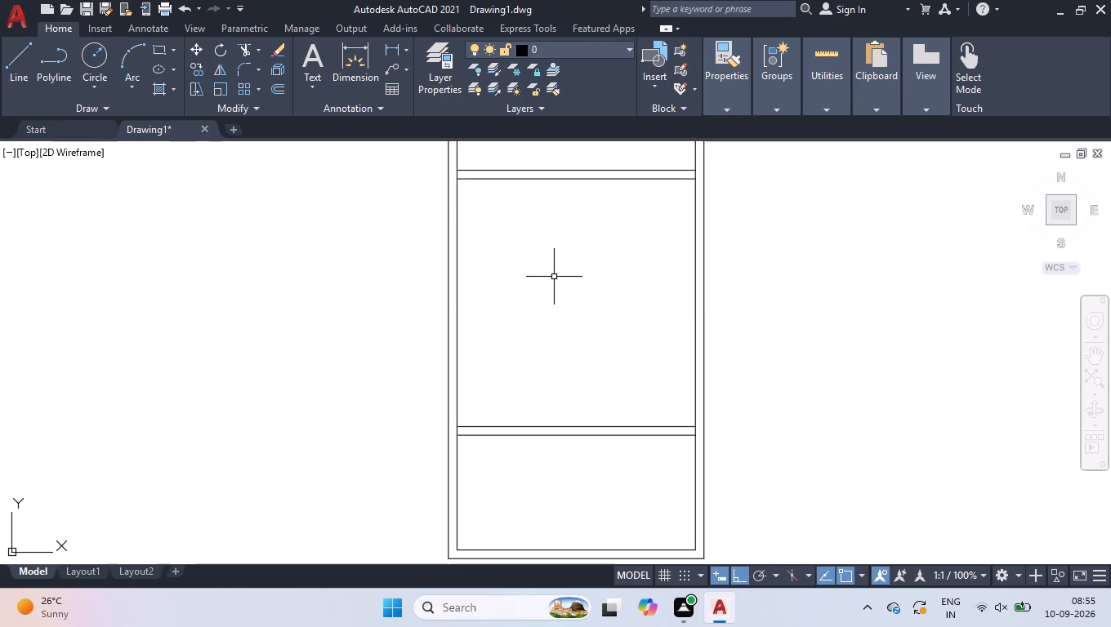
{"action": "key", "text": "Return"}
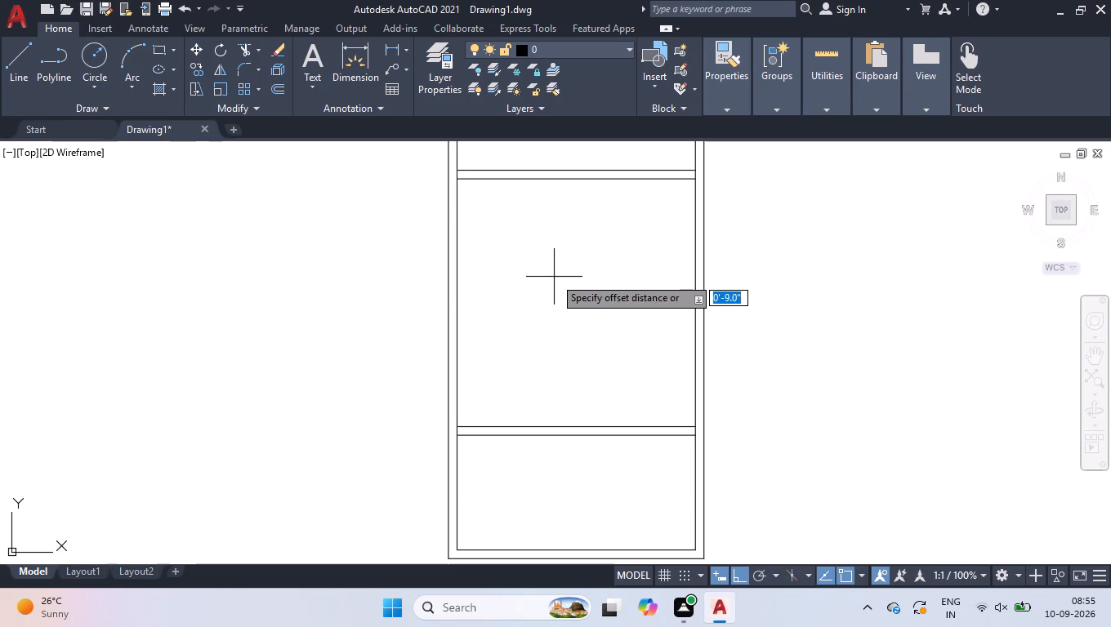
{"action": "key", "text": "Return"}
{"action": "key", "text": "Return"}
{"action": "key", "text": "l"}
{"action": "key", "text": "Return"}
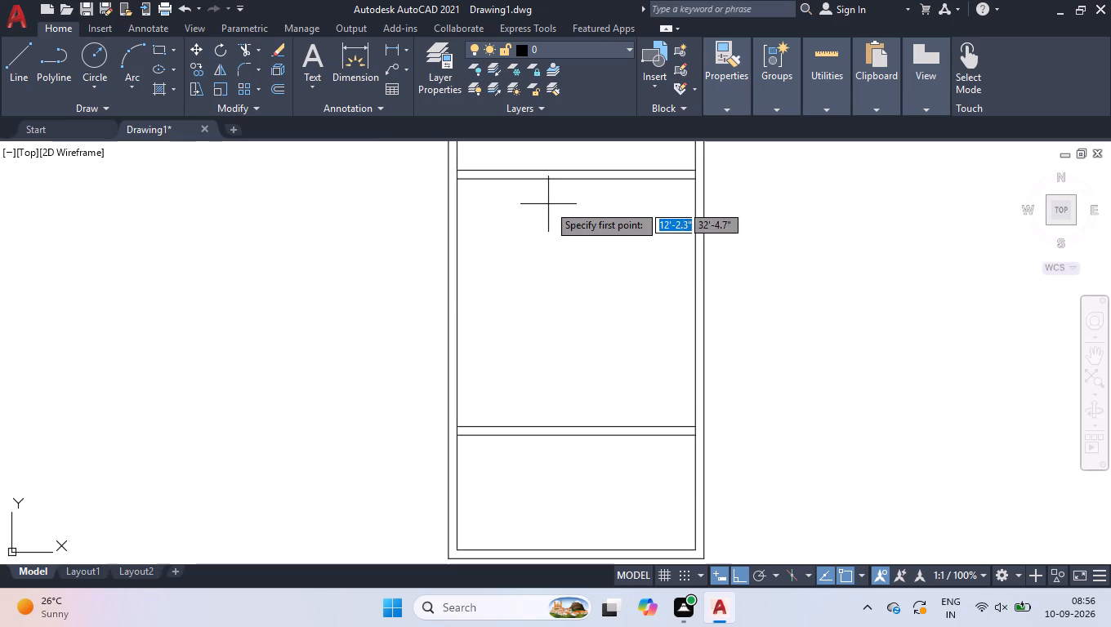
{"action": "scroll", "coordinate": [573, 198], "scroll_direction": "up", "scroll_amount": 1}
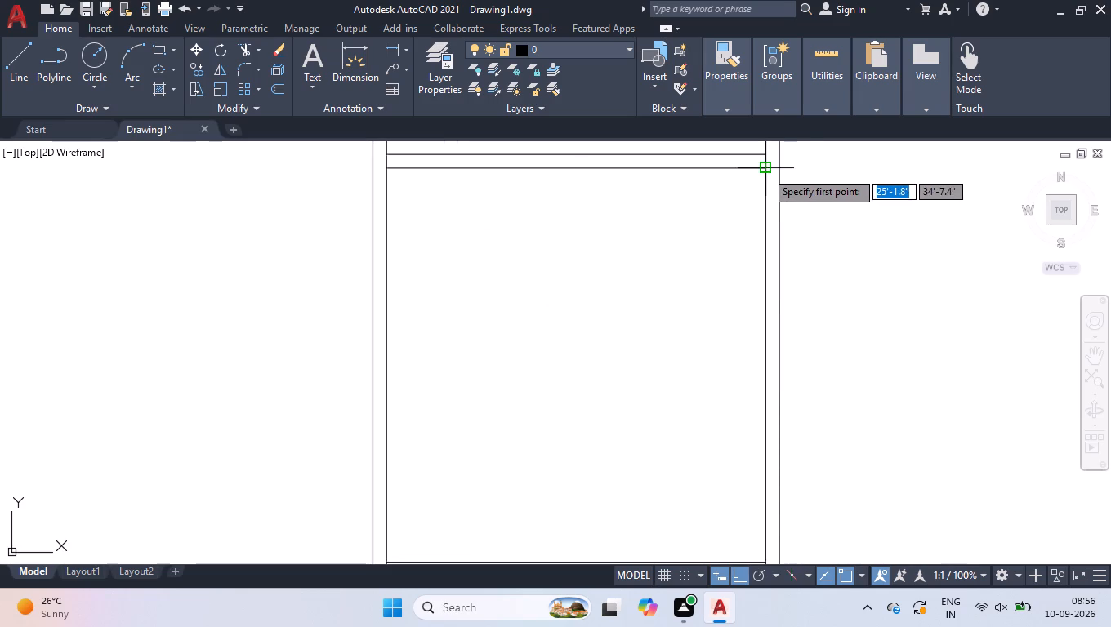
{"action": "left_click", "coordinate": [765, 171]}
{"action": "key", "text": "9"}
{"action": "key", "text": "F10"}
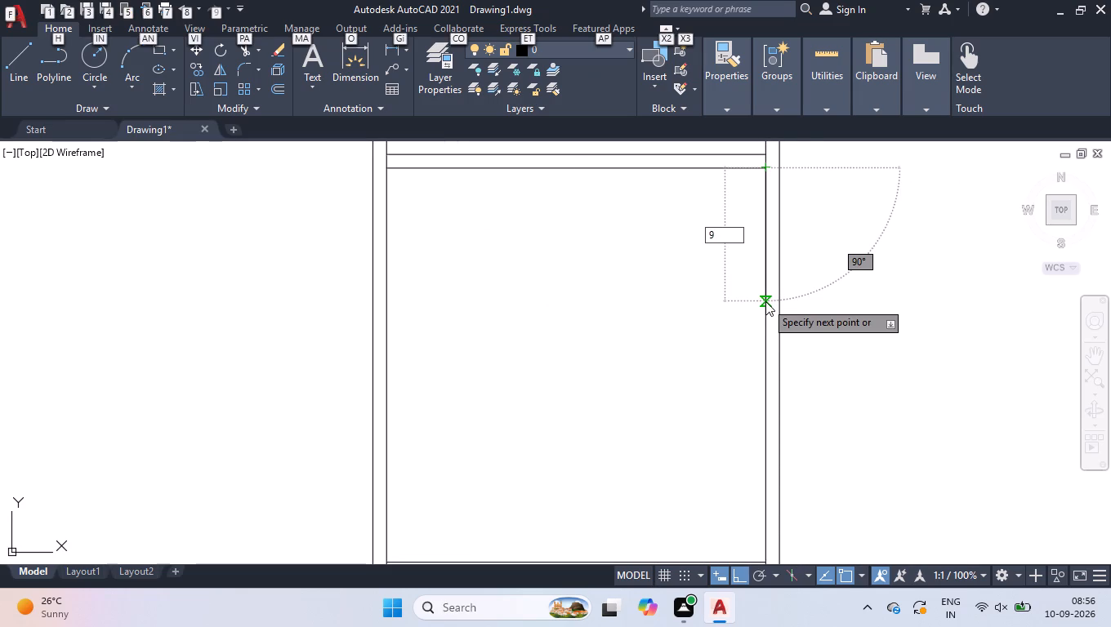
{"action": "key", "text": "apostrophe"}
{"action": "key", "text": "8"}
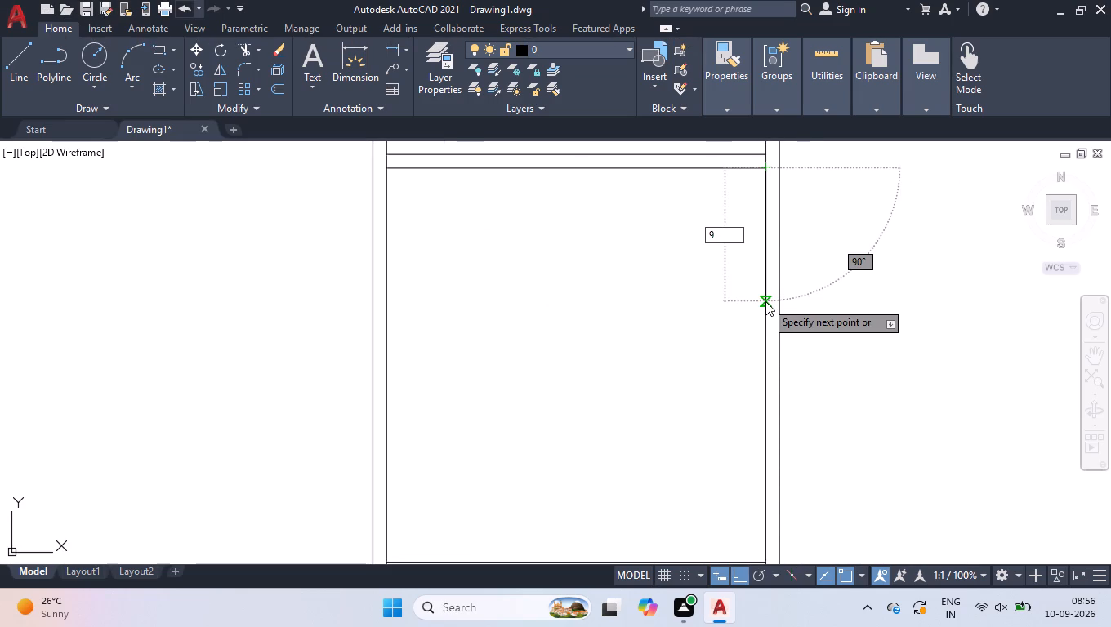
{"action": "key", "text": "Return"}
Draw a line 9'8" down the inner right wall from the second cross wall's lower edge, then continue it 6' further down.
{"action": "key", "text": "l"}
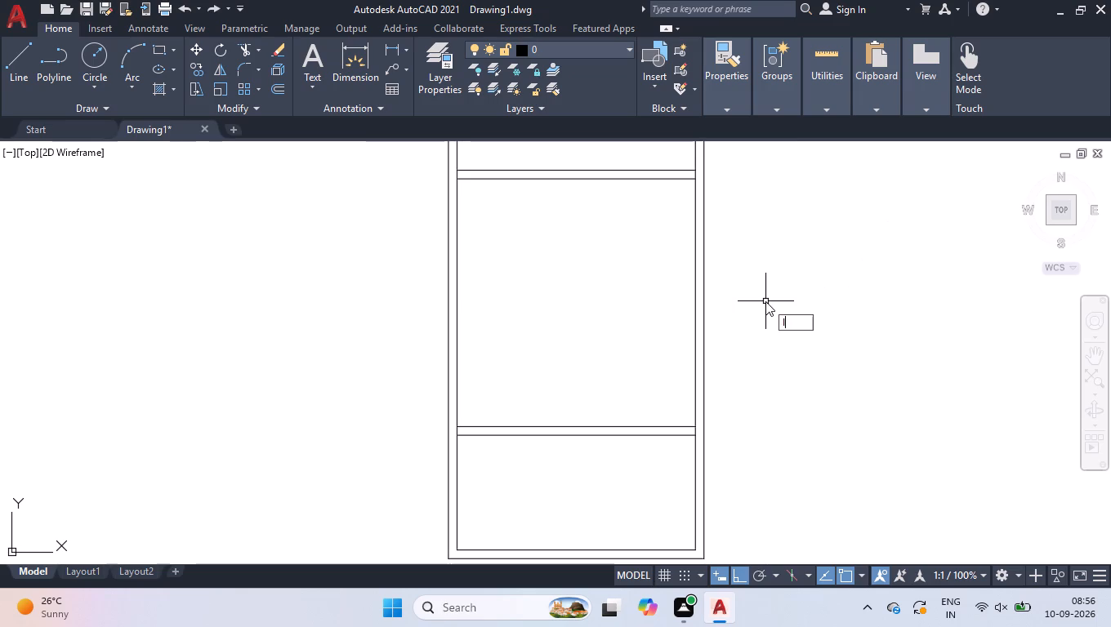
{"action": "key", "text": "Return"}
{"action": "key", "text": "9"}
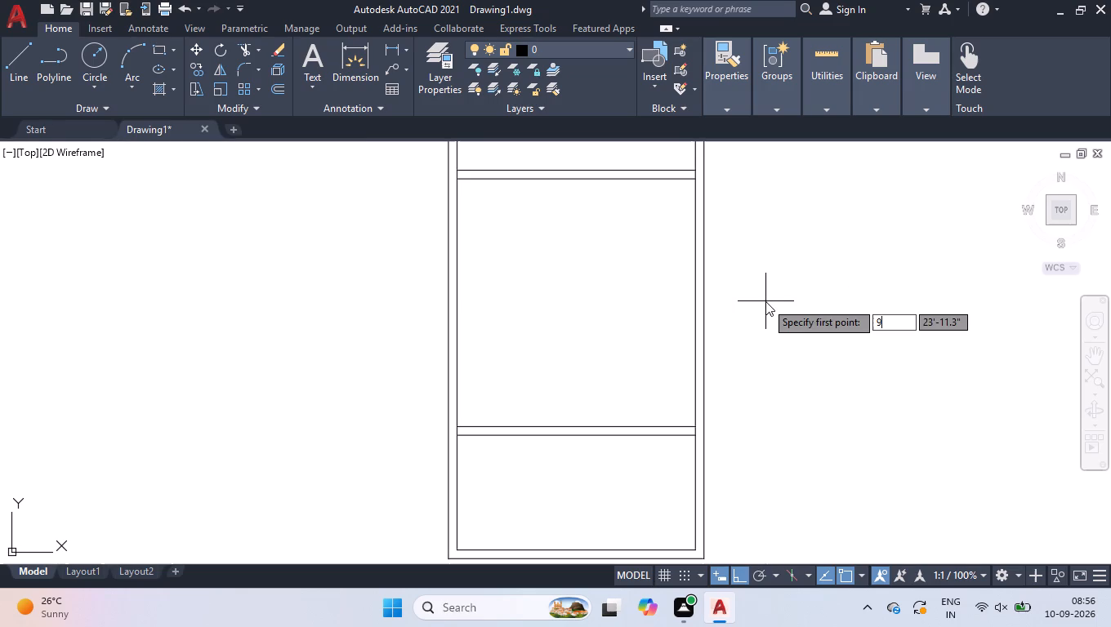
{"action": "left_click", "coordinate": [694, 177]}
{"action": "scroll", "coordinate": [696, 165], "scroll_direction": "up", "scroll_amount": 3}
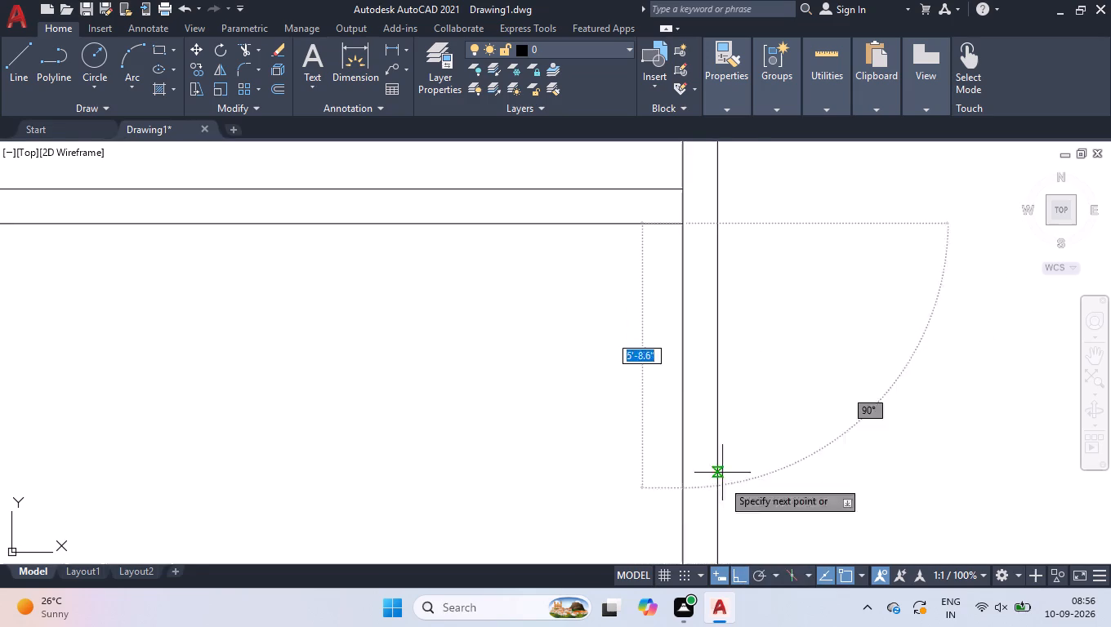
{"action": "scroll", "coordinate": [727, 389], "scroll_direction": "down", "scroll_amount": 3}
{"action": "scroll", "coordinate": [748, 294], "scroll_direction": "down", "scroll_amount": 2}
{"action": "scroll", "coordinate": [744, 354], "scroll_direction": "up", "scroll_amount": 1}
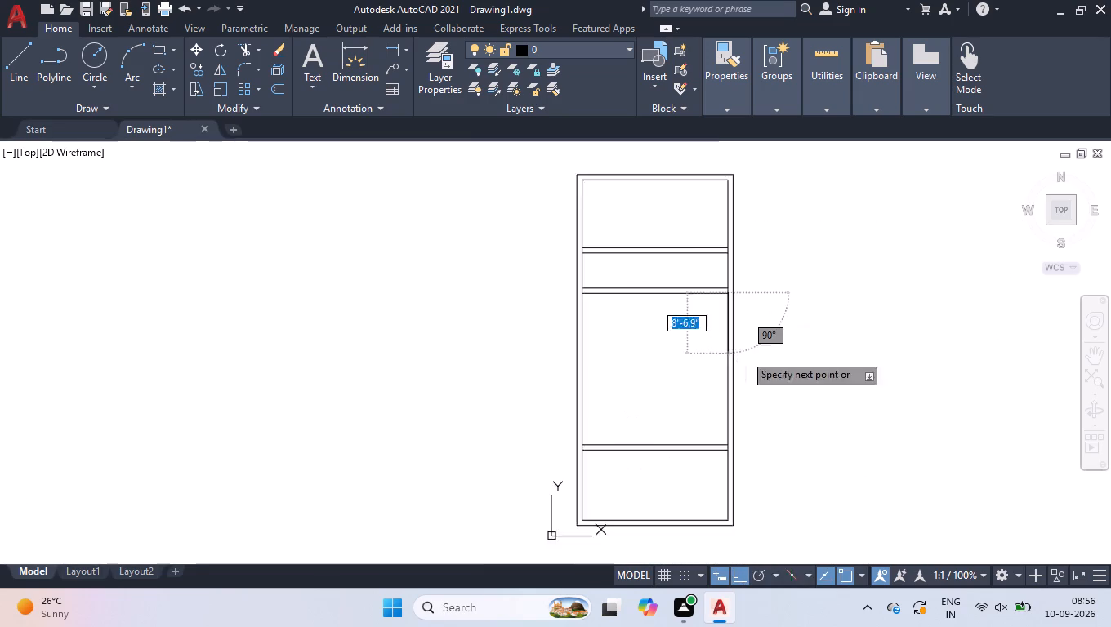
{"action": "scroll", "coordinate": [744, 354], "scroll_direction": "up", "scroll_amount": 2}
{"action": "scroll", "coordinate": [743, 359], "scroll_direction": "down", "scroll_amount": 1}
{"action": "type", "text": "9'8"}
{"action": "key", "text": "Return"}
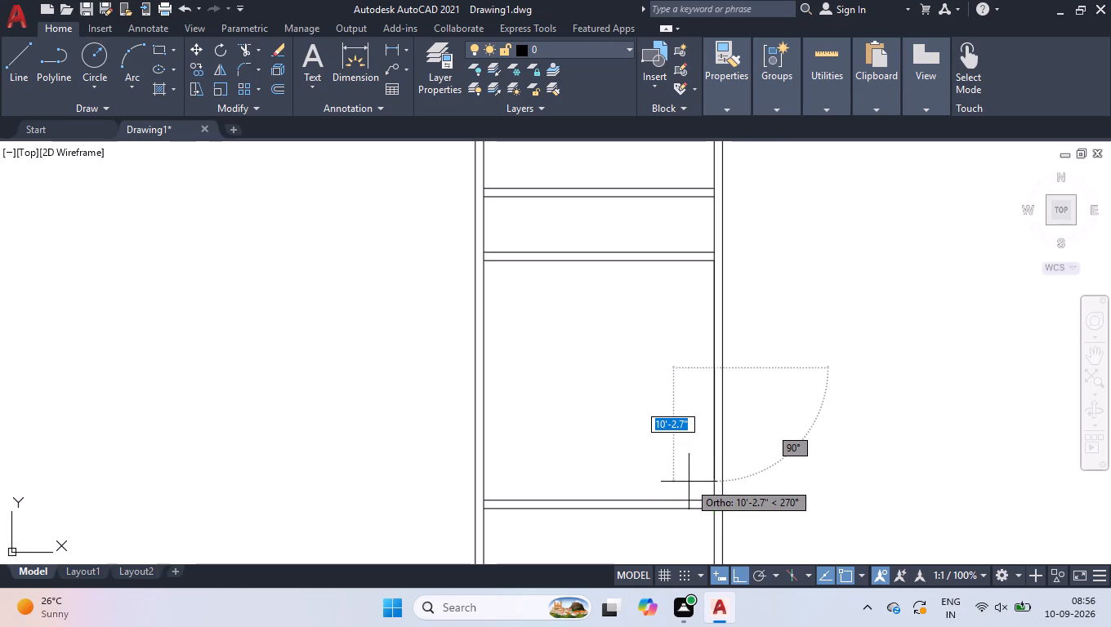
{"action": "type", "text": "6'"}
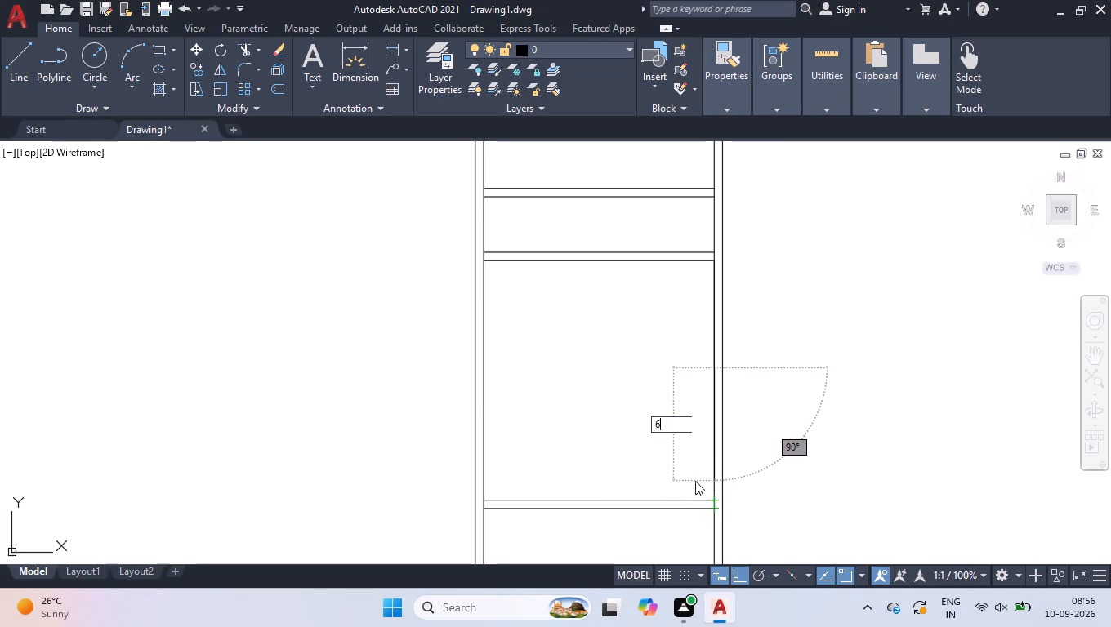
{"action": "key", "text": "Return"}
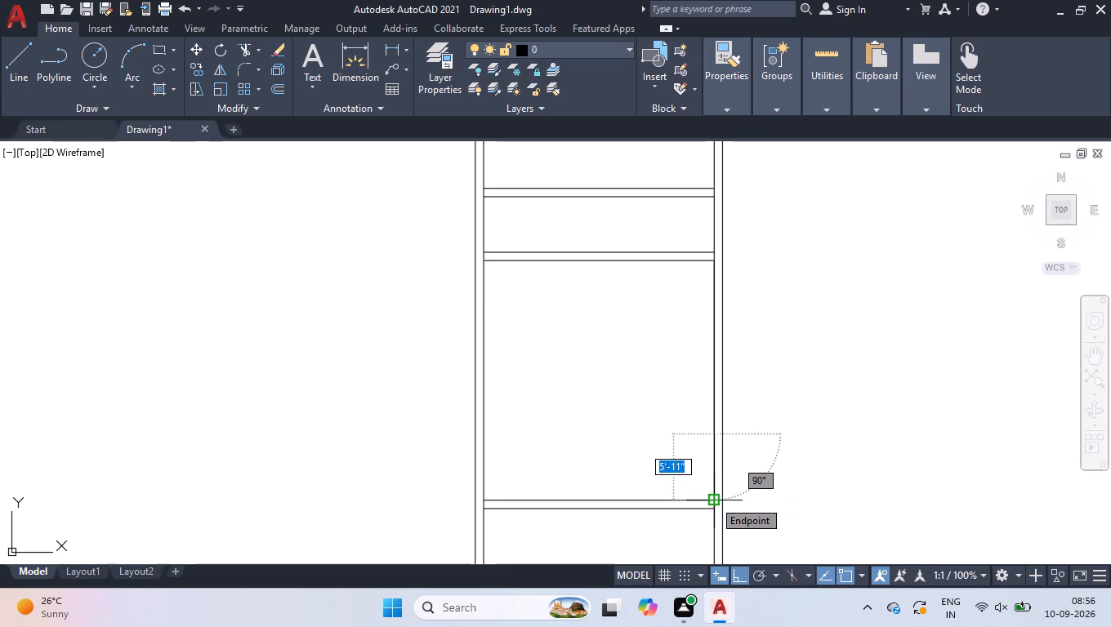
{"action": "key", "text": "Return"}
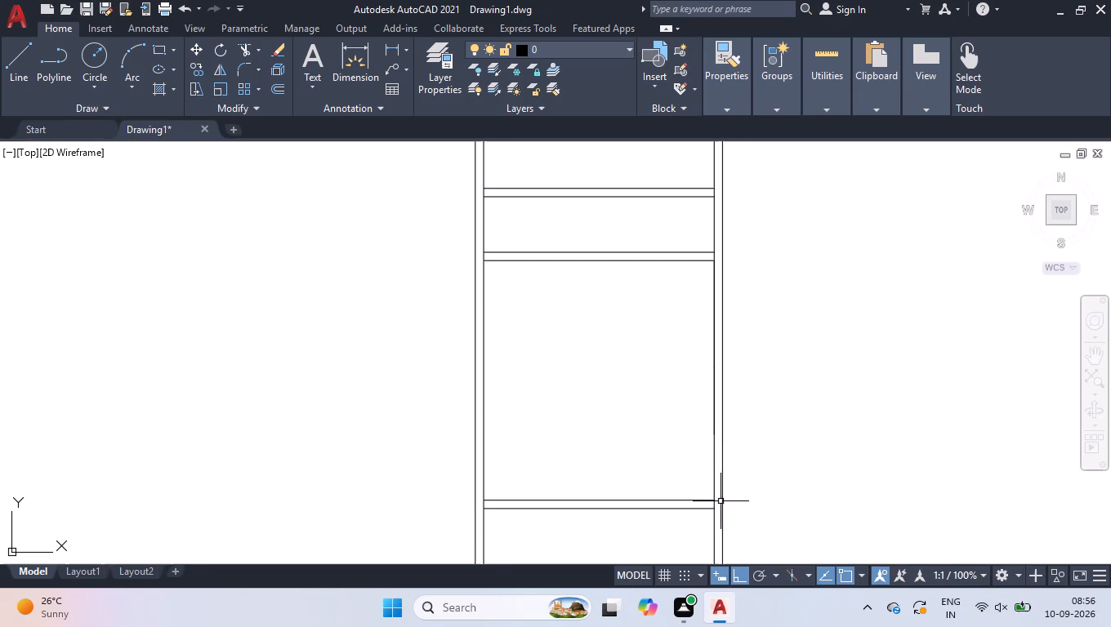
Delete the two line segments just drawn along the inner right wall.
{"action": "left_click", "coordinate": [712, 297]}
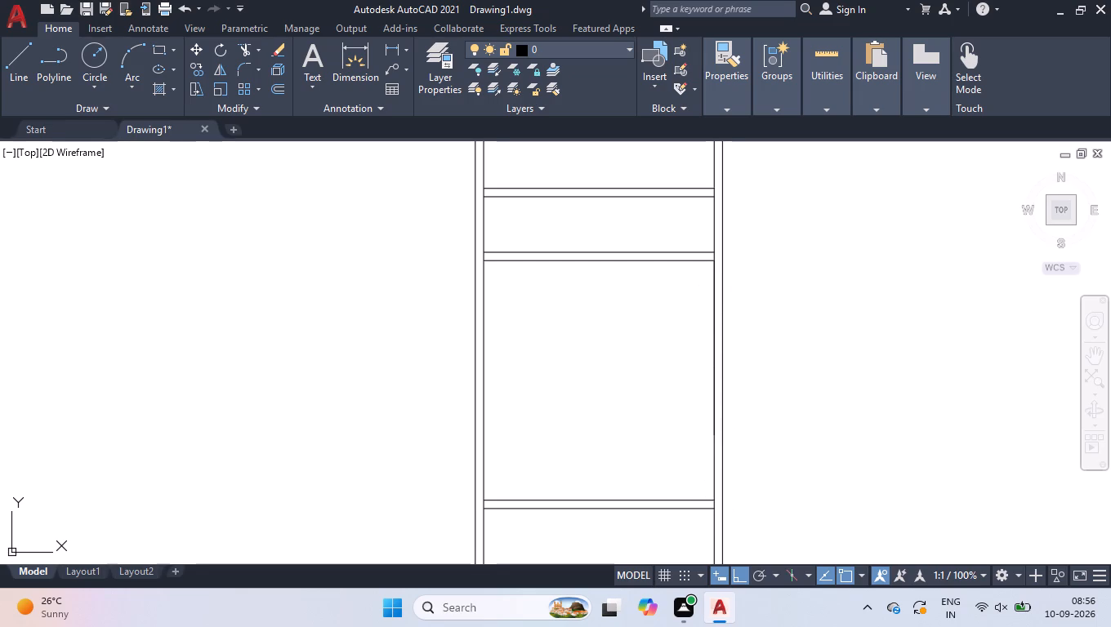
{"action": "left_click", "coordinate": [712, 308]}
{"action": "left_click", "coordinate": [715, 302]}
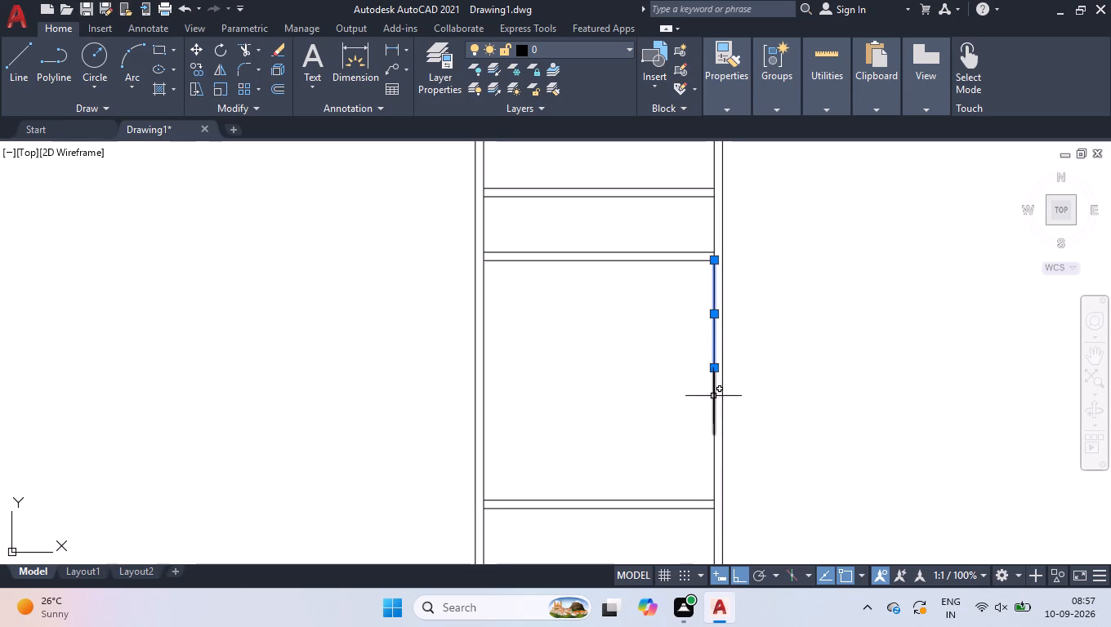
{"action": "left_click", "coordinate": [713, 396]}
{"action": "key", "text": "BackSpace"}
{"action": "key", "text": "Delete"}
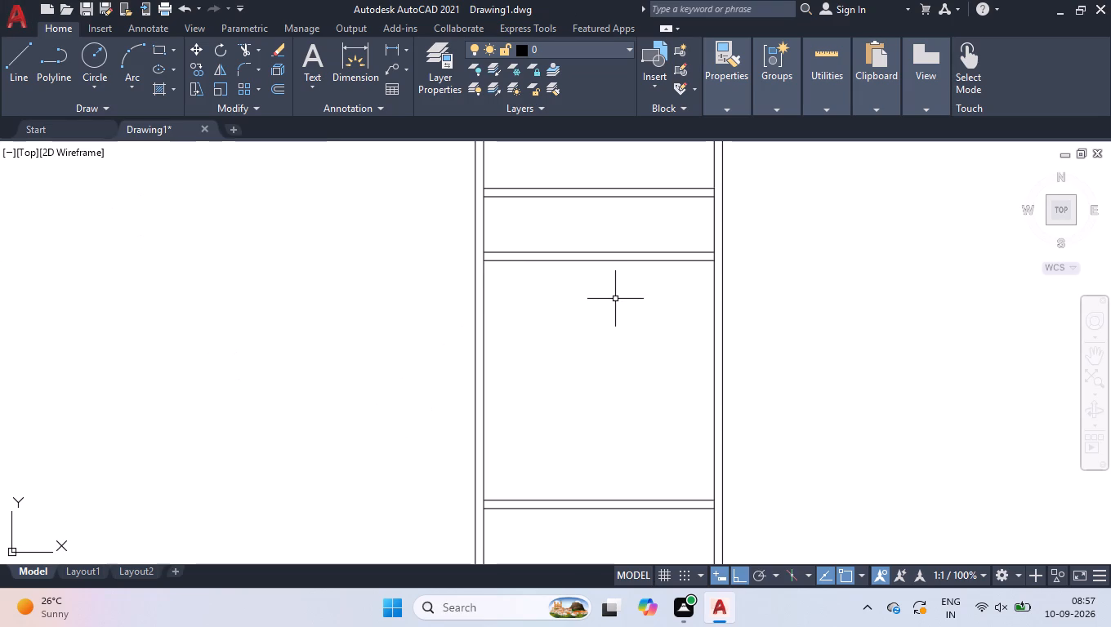
Draw lines from the second cross wall's lower-left corner 4' right, 4' down and back to the inner left wall.
{"action": "key", "text": "l"}
{"action": "key", "text": "Return"}
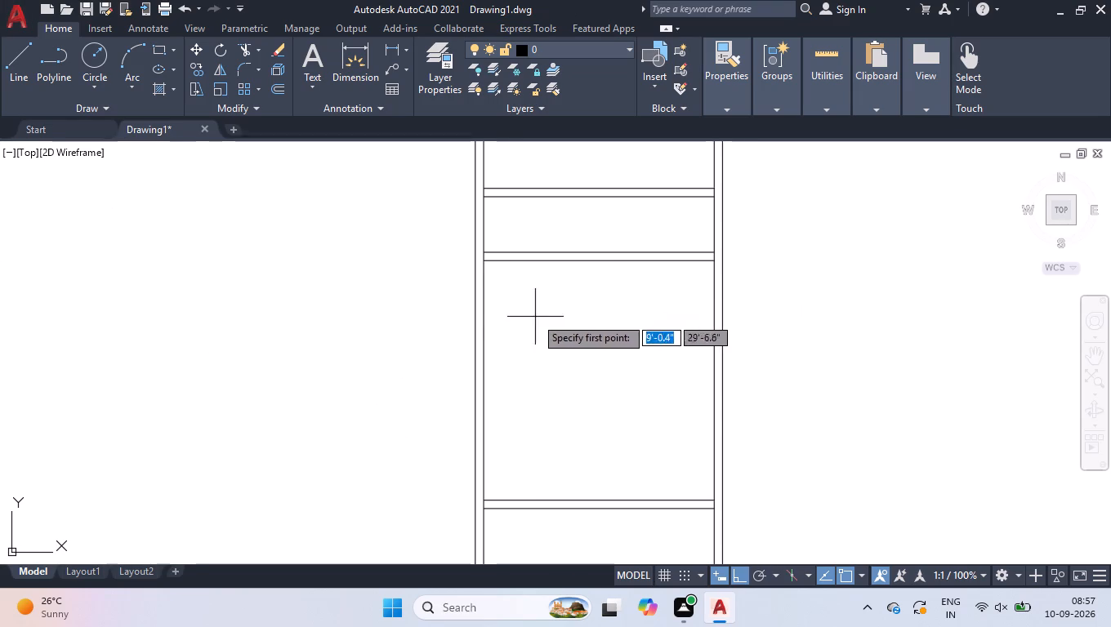
{"action": "scroll", "coordinate": [497, 271], "scroll_direction": "up", "scroll_amount": 3}
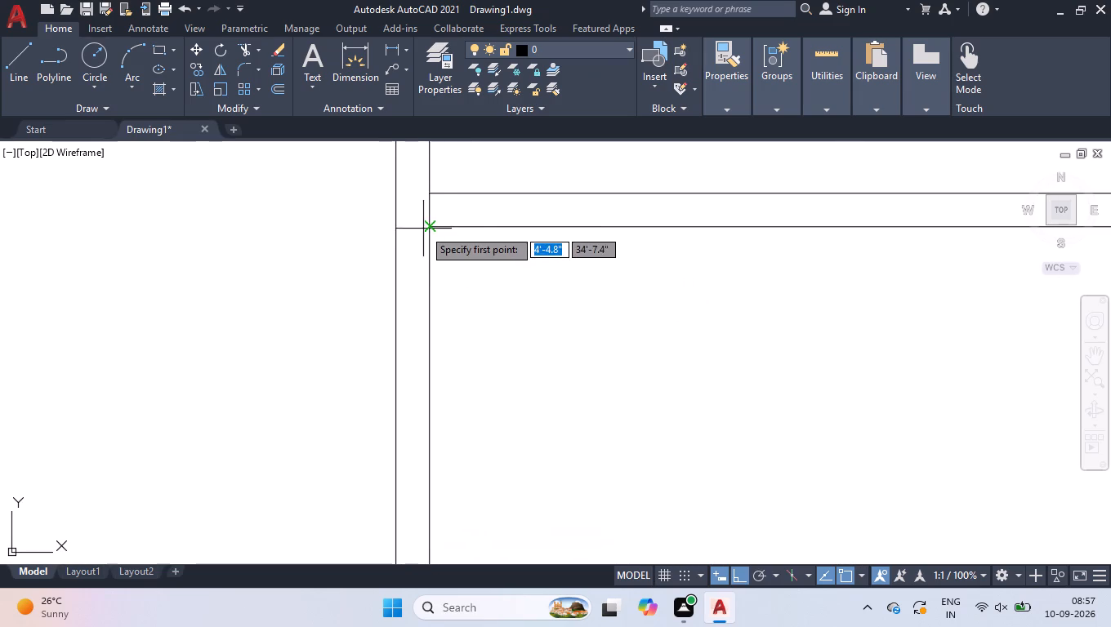
{"action": "left_click", "coordinate": [429, 227]}
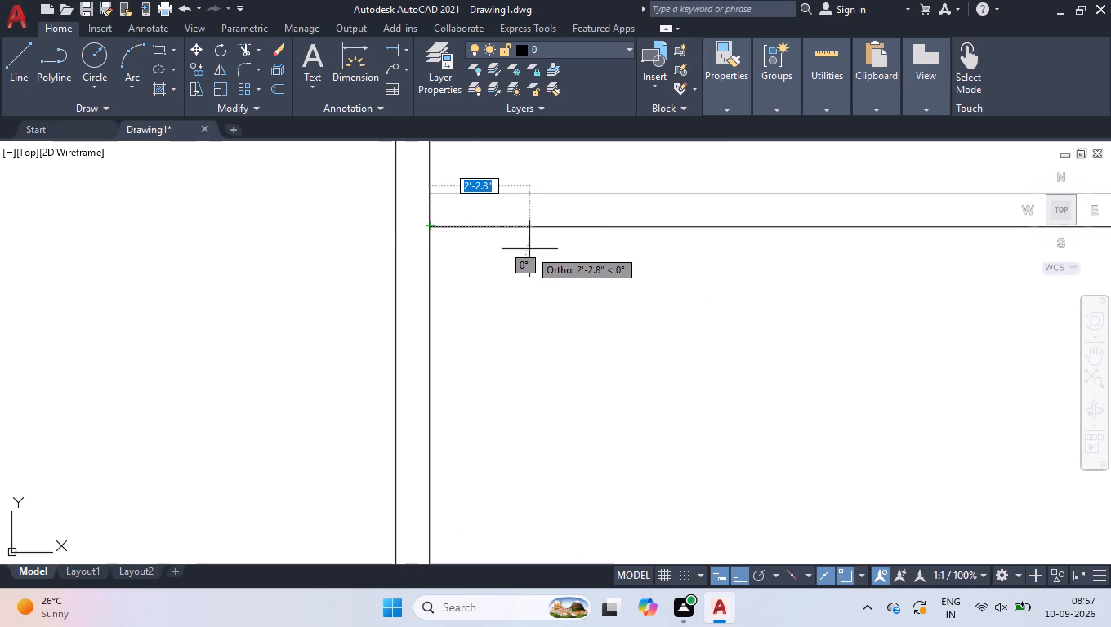
{"action": "type", "text": "4'"}
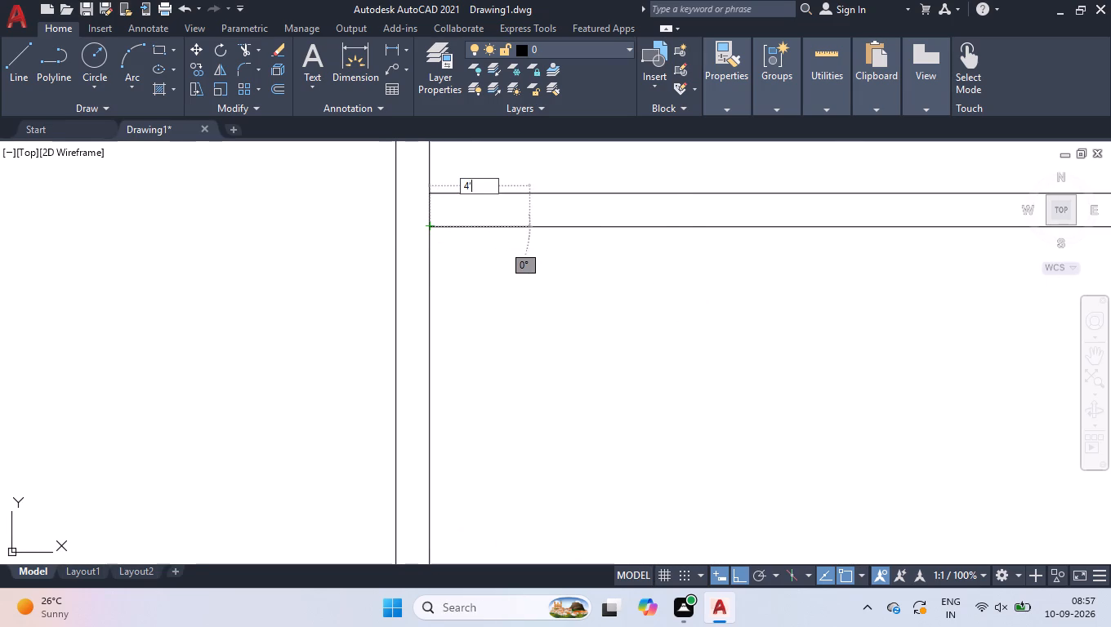
{"action": "key", "text": "Return"}
{"action": "type", "text": "4'"}
{"action": "key", "text": "Return"}
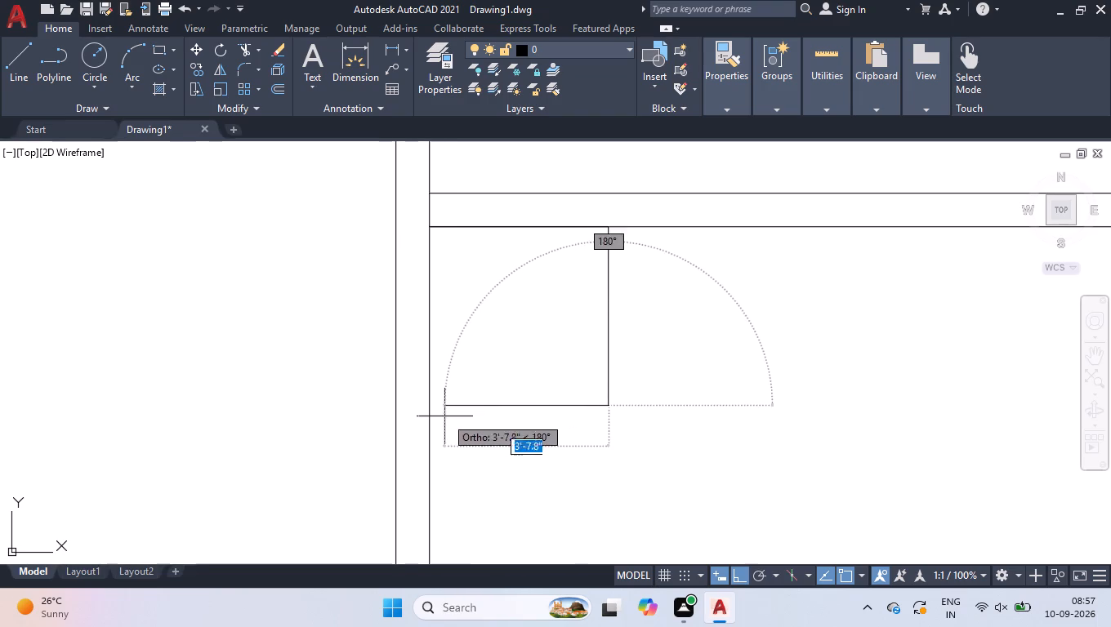
{"action": "left_click", "coordinate": [431, 408]}
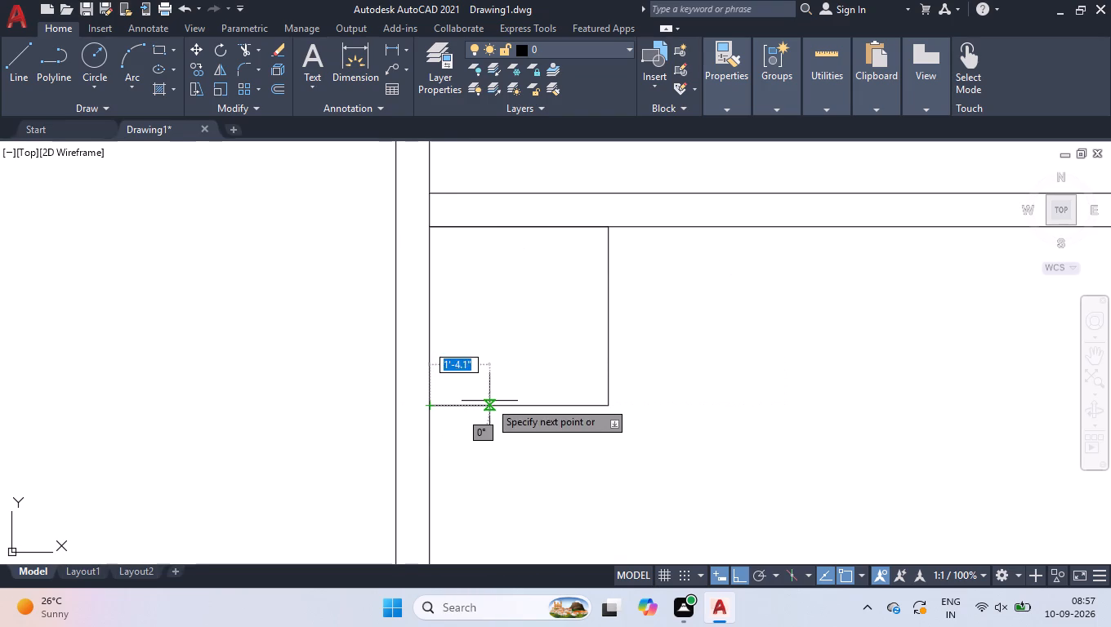
{"action": "key", "text": "space"}
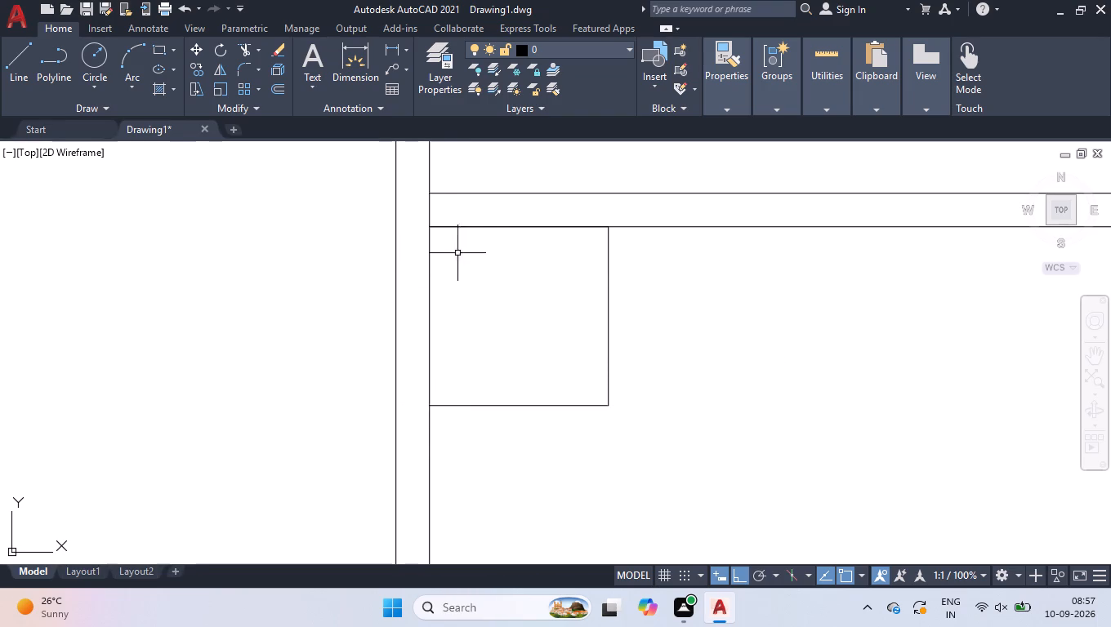
Delete the 4' line that overlaps the second cross wall's lower edge.
{"action": "left_click", "coordinate": [473, 227]}
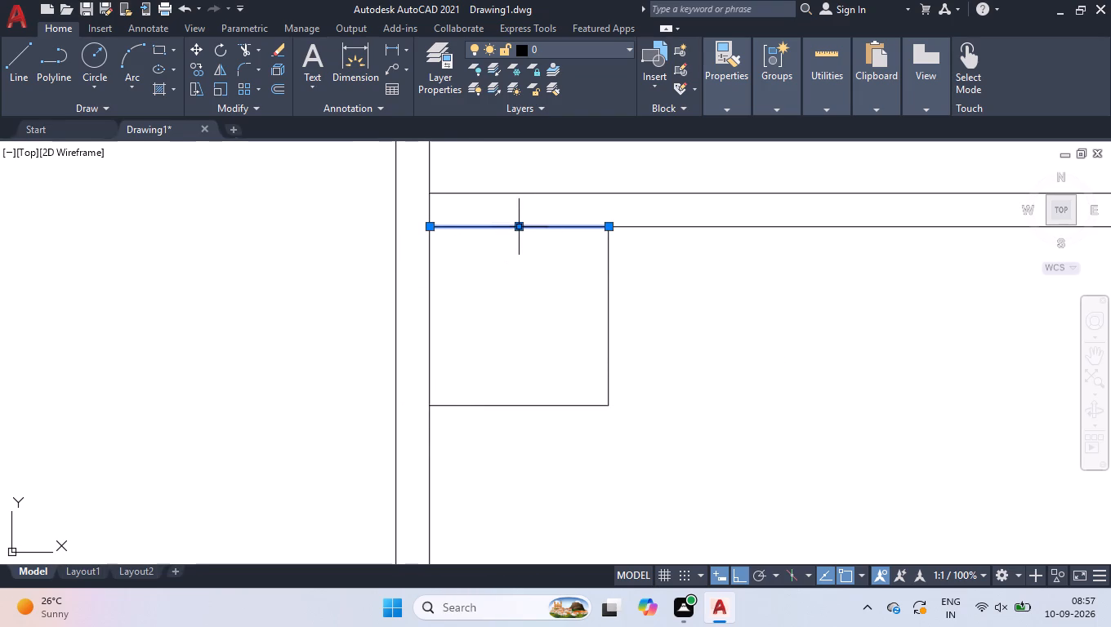
{"action": "key", "text": "Delete"}
Offset the bottom line of the 4' square enclosure 6" downward.
{"action": "type", "text": "off"}
{"action": "key", "text": "Return"}
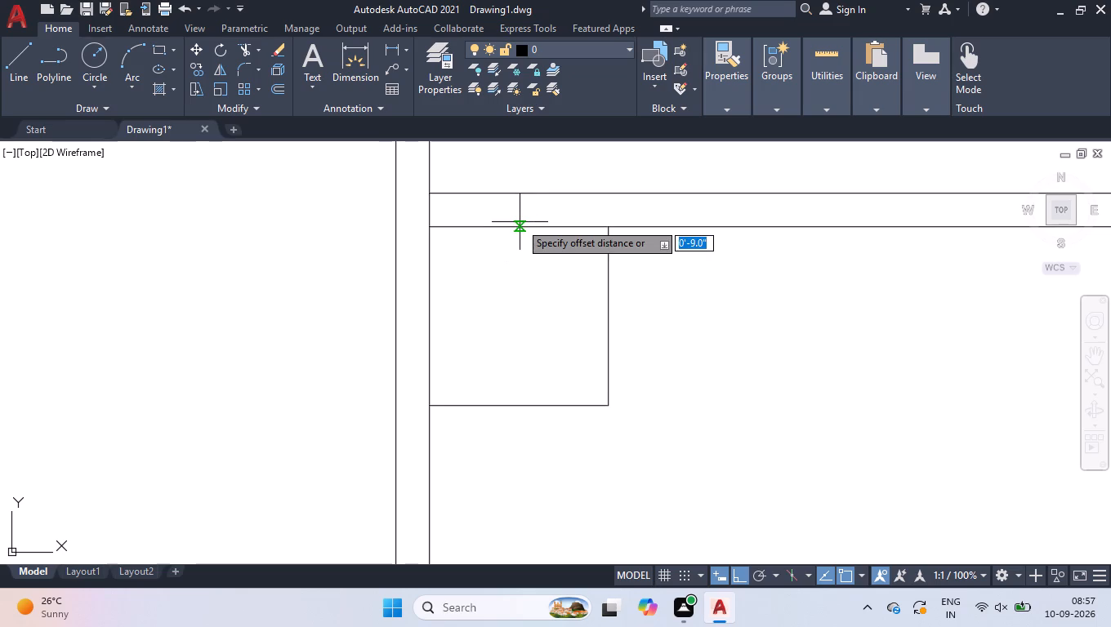
{"action": "key", "text": "6"}
{"action": "key", "text": "Return"}
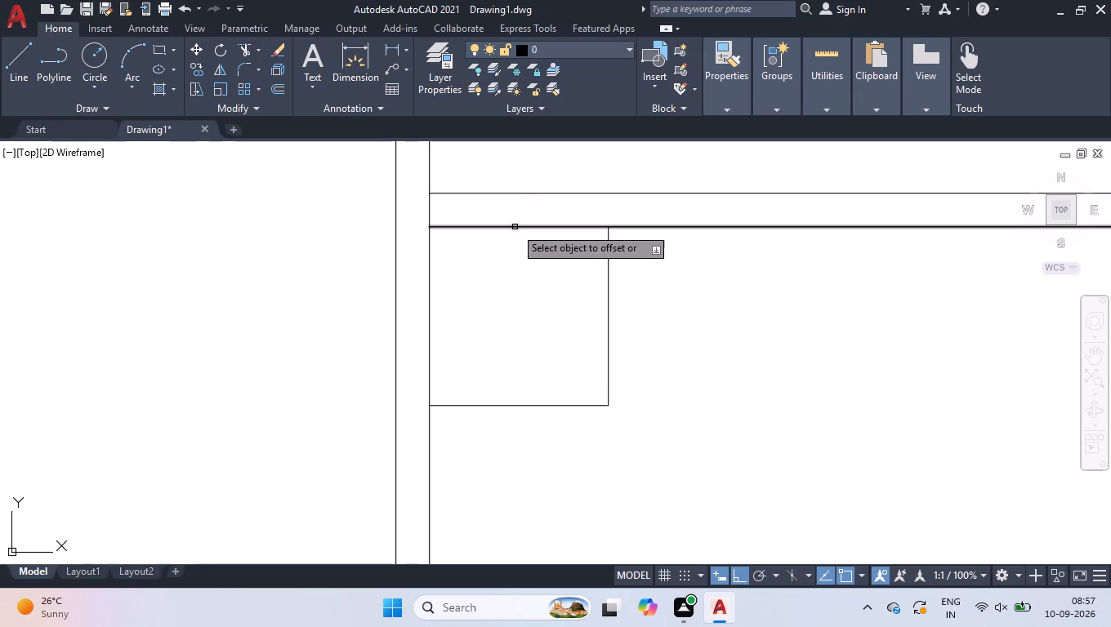
{"action": "left_click", "coordinate": [534, 407]}
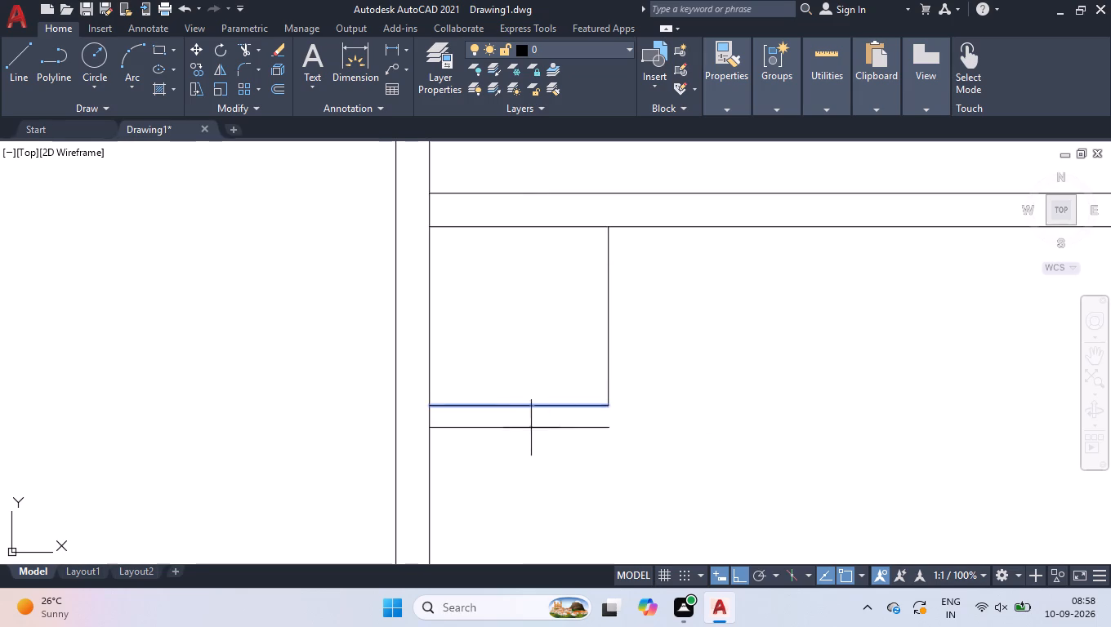
{"action": "left_click", "coordinate": [531, 428]}
{"action": "key", "text": "space"}
Stretch the lower end of the enclosure's vertical line down to the end of the 6" offset line.
{"action": "left_click", "coordinate": [607, 388]}
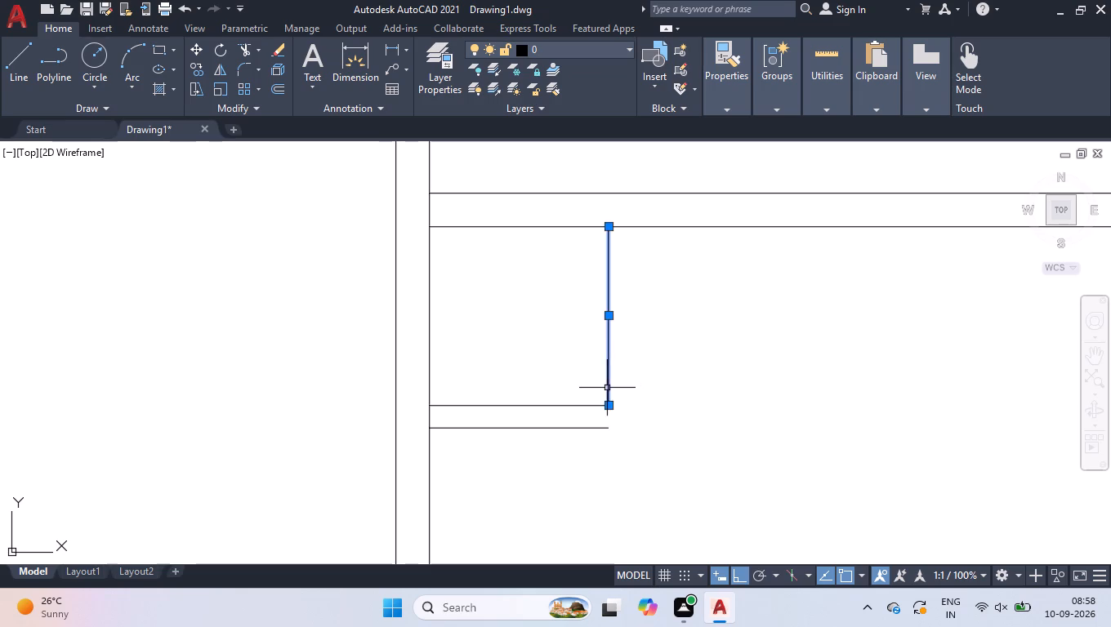
{"action": "left_click", "coordinate": [610, 402]}
{"action": "left_click", "coordinate": [607, 425]}
Trim the inner right wall line where the second and third cross walls meet it.
{"action": "right_click", "coordinate": [506, 331]}
{"action": "left_click", "coordinate": [555, 465]}
{"action": "scroll", "coordinate": [536, 416], "scroll_direction": "down", "scroll_amount": 2}
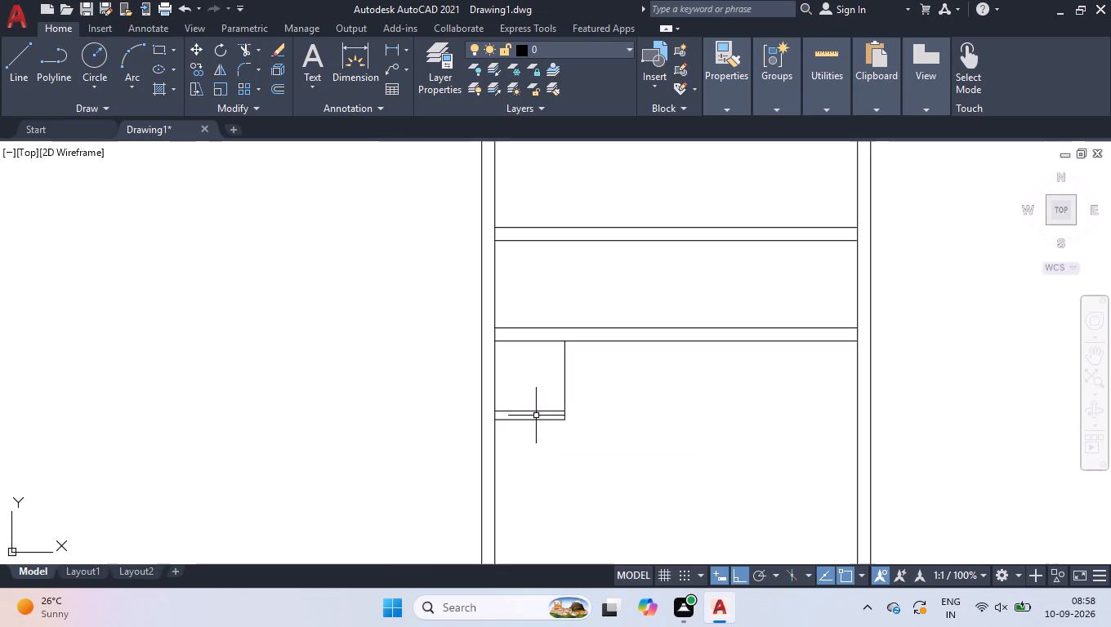
{"action": "scroll", "coordinate": [538, 386], "scroll_direction": "down", "scroll_amount": 2}
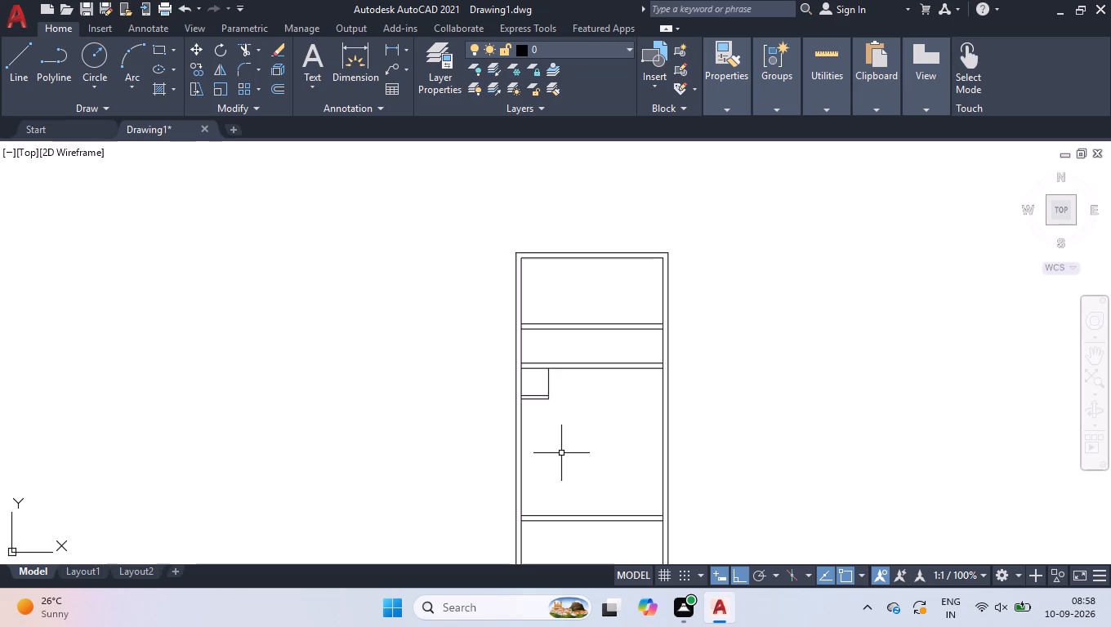
{"action": "type", "text": "tr"}
{"action": "key", "text": "Return"}
{"action": "scroll", "coordinate": [644, 358], "scroll_direction": "up", "scroll_amount": 3}
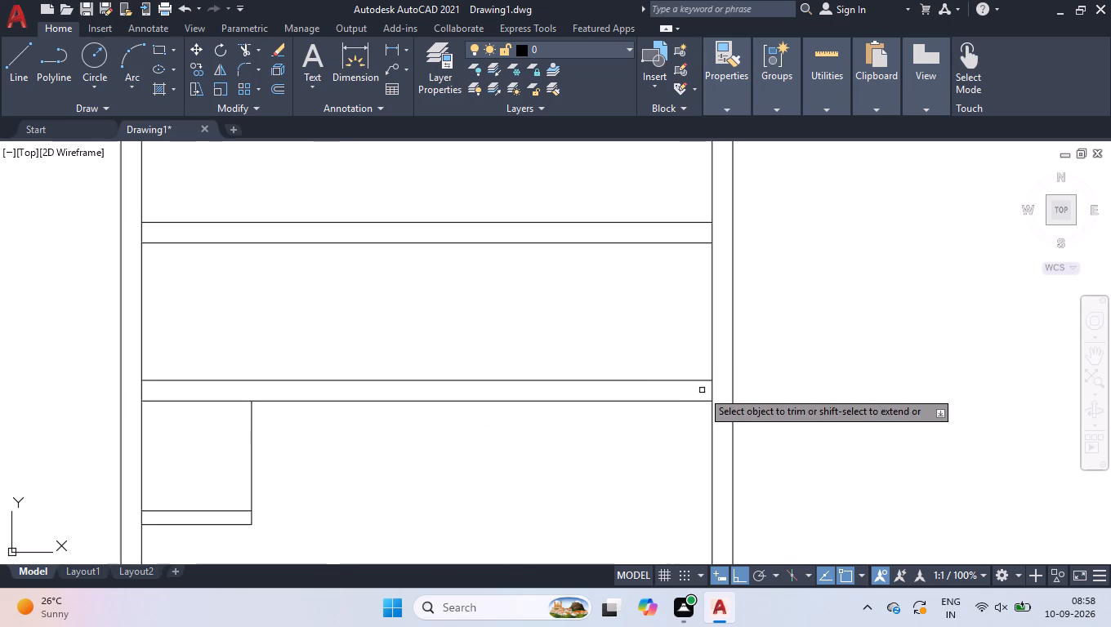
{"action": "left_click", "coordinate": [702, 390]}
{"action": "left_click", "coordinate": [717, 390]}
{"action": "scroll", "coordinate": [750, 325], "scroll_direction": "down", "scroll_amount": 4}
{"action": "scroll", "coordinate": [730, 429], "scroll_direction": "up", "scroll_amount": 3}
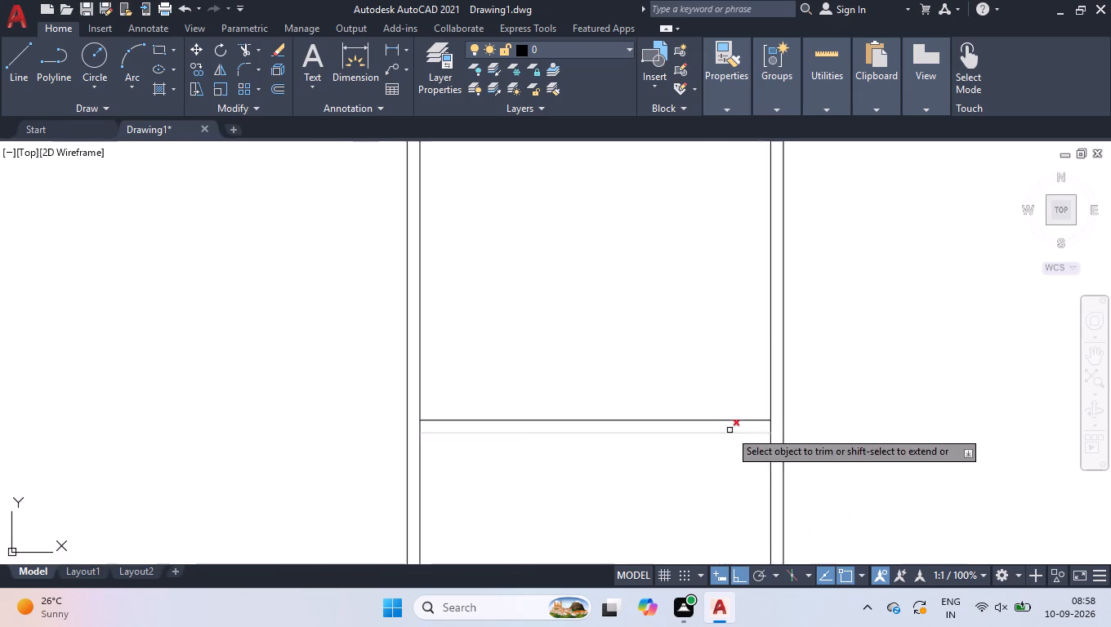
{"action": "scroll", "coordinate": [787, 427], "scroll_direction": "up", "scroll_amount": 3}
{"action": "left_click", "coordinate": [731, 421]}
{"action": "left_click", "coordinate": [672, 423]}
{"action": "key", "text": "space"}
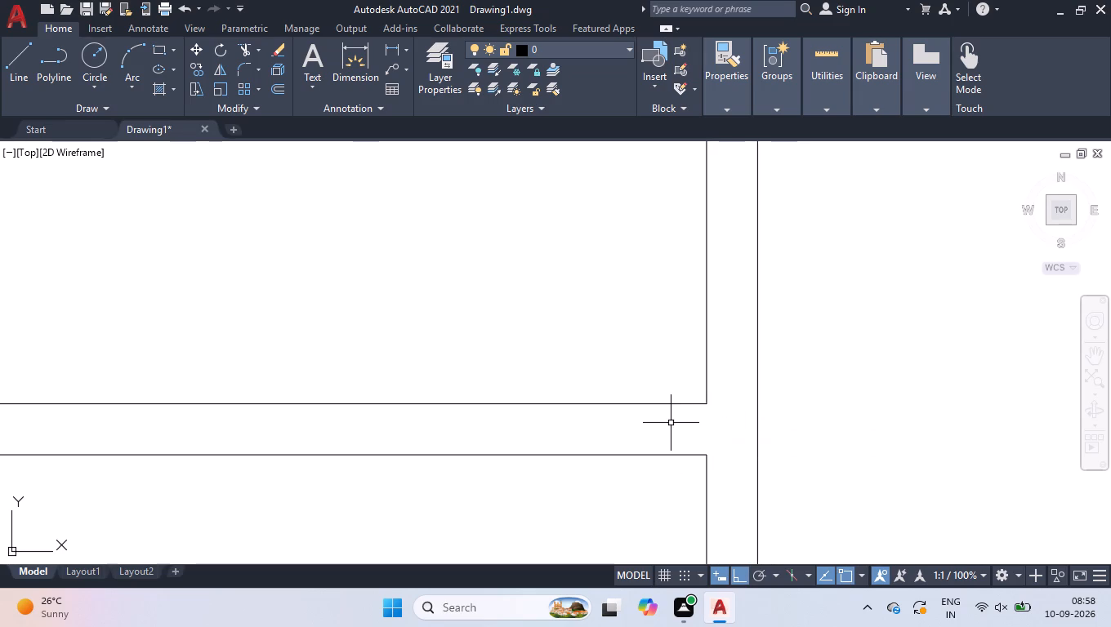
Offset the inner right wall line between the second and third cross walls 10' to the left.
{"action": "type", "text": "off"}
{"action": "key", "text": "Return"}
{"action": "scroll", "coordinate": [659, 454], "scroll_direction": "down", "scroll_amount": 3}
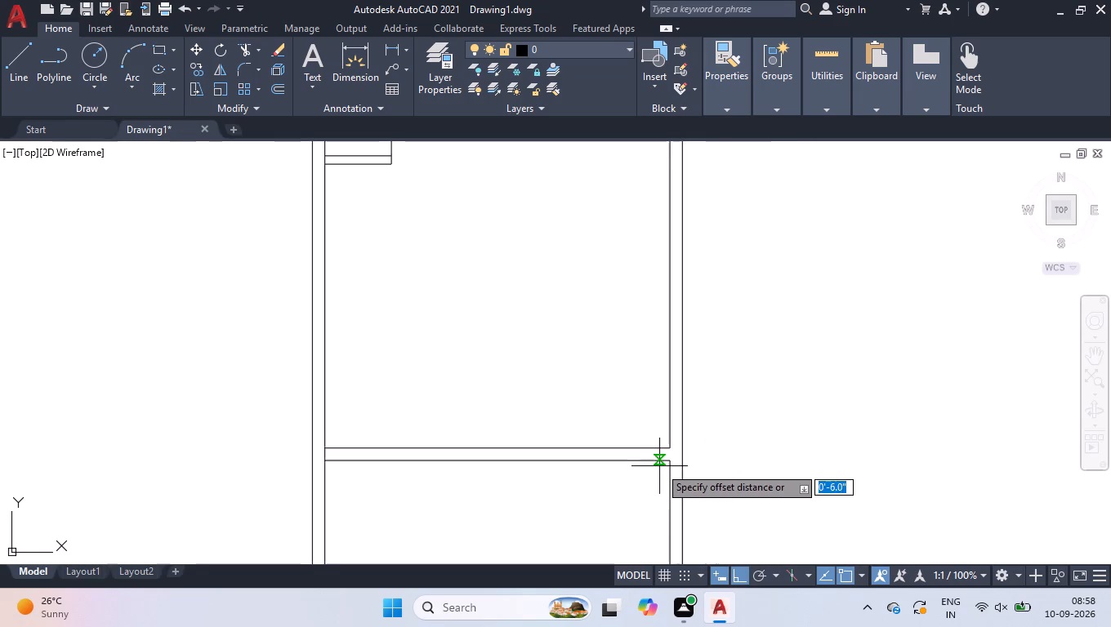
{"action": "scroll", "coordinate": [656, 385], "scroll_direction": "down", "scroll_amount": 1}
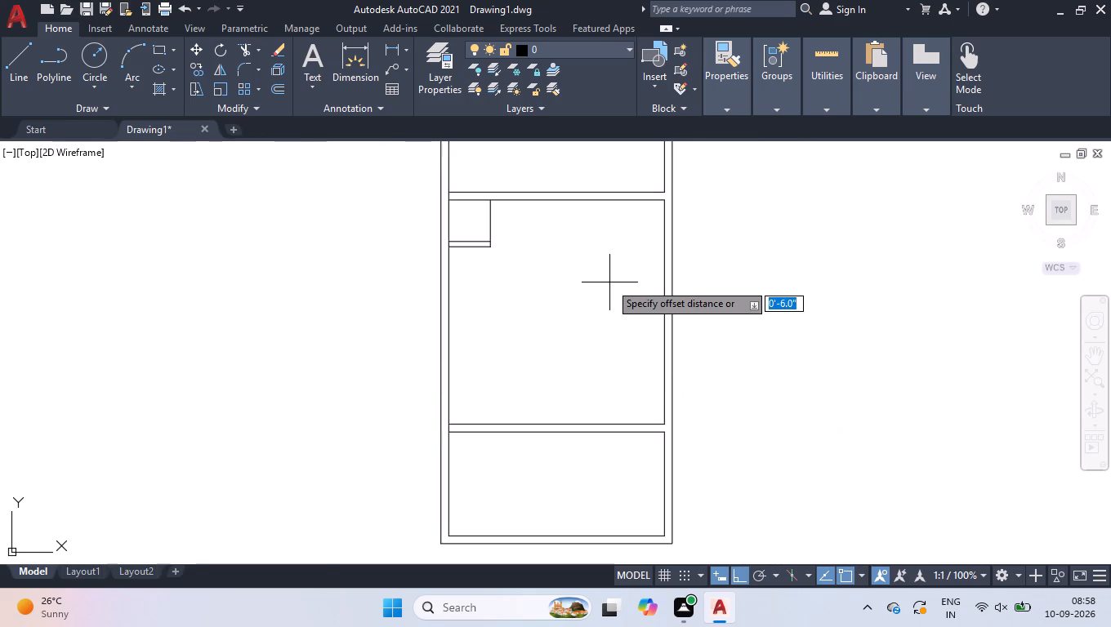
{"action": "type", "text": "10'"}
{"action": "key", "text": "Return"}
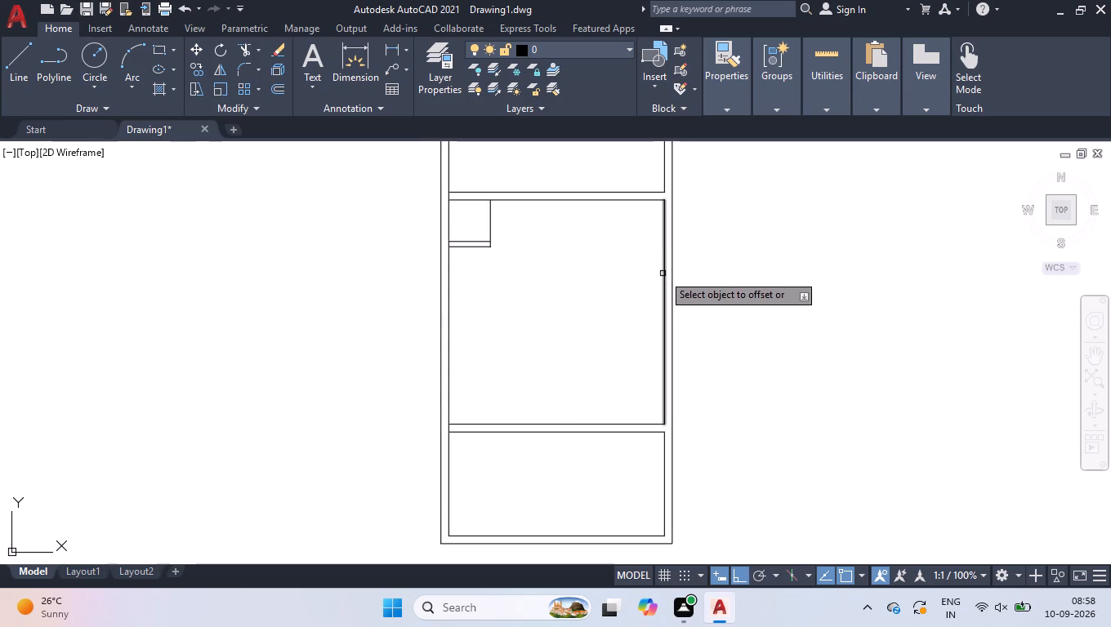
{"action": "left_click", "coordinate": [663, 273]}
{"action": "left_click", "coordinate": [594, 289]}
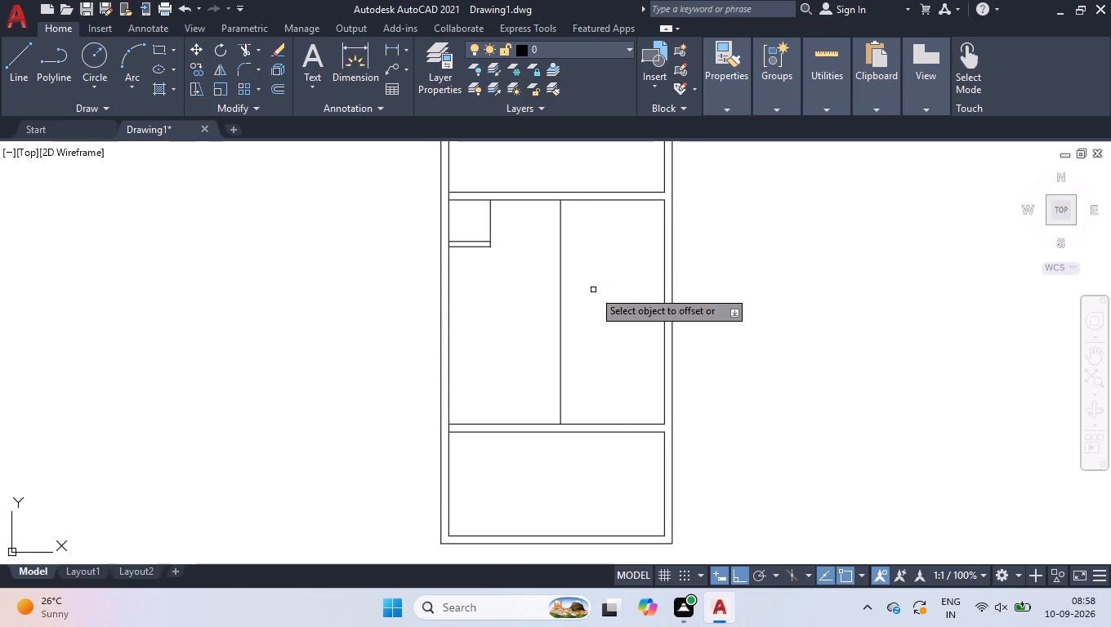
{"action": "key", "text": "Return"}
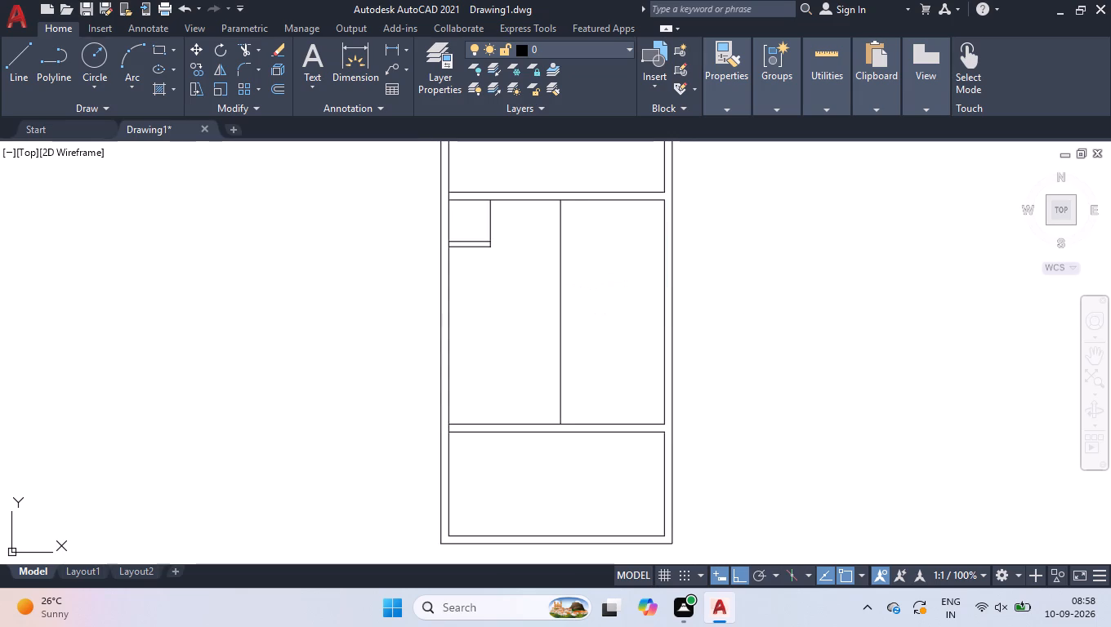
Break the third cross wall's upper line at its intersection with the 10' offset line.
{"action": "type", "text": "br"}
{"action": "key", "text": "Down"}
{"action": "key", "text": "Return"}
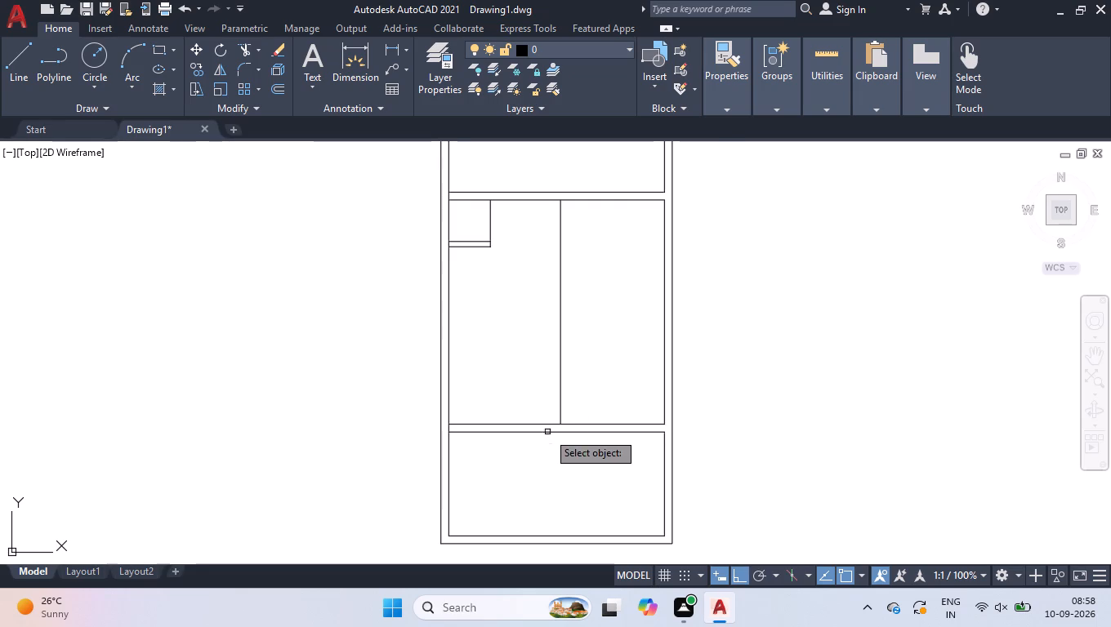
{"action": "left_click", "coordinate": [569, 424]}
{"action": "left_click", "coordinate": [560, 424]}
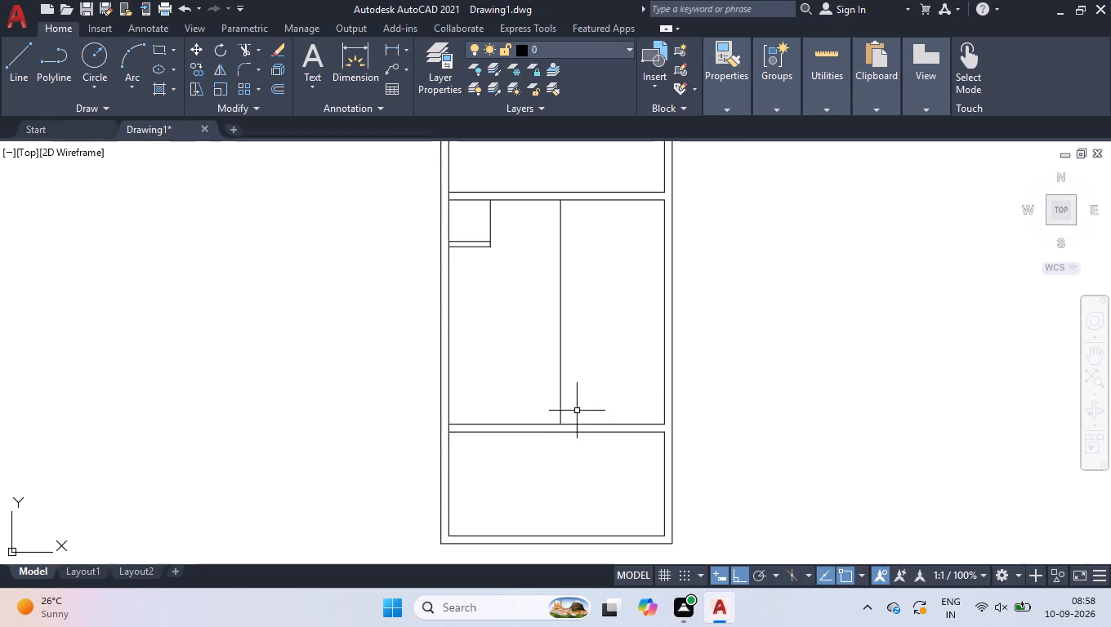
Offset the right-hand piece of the third cross wall's upper line 6' upward, and offset that copy another 6' upward.
{"action": "type", "text": "off"}
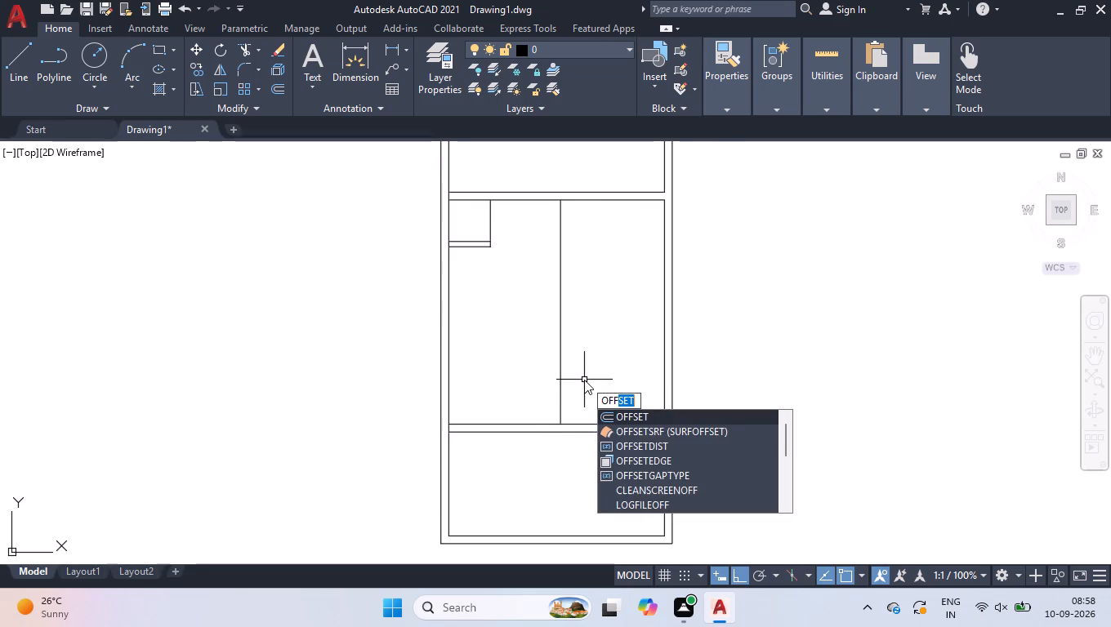
{"action": "key", "text": "Return"}
{"action": "type", "text": "6'"}
{"action": "key", "text": "Return"}
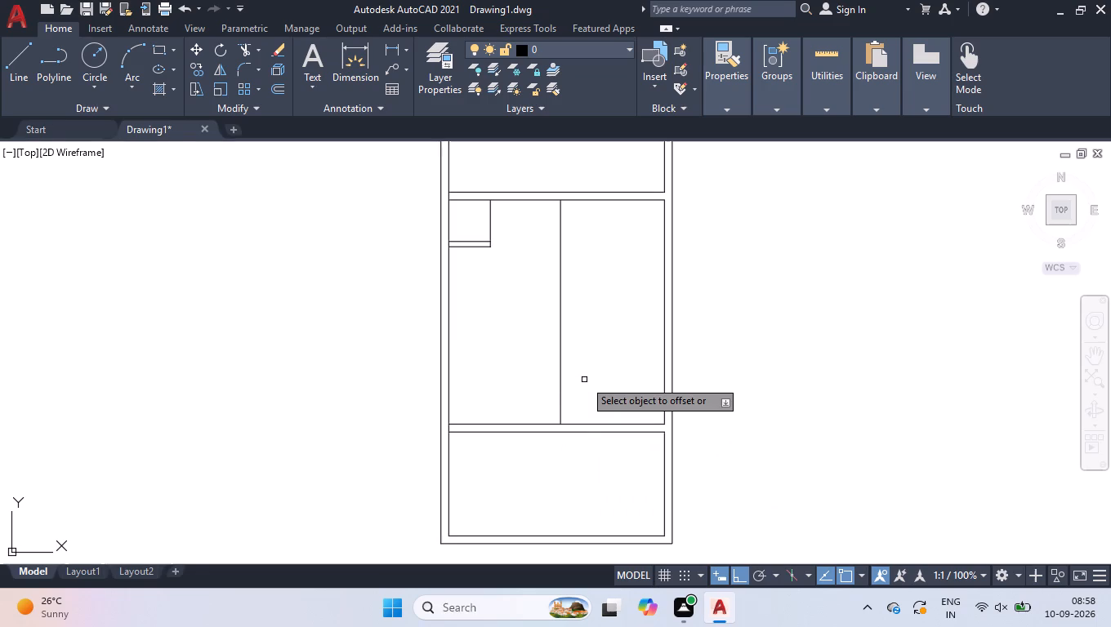
{"action": "left_click", "coordinate": [587, 423]}
{"action": "left_click", "coordinate": [594, 382]}
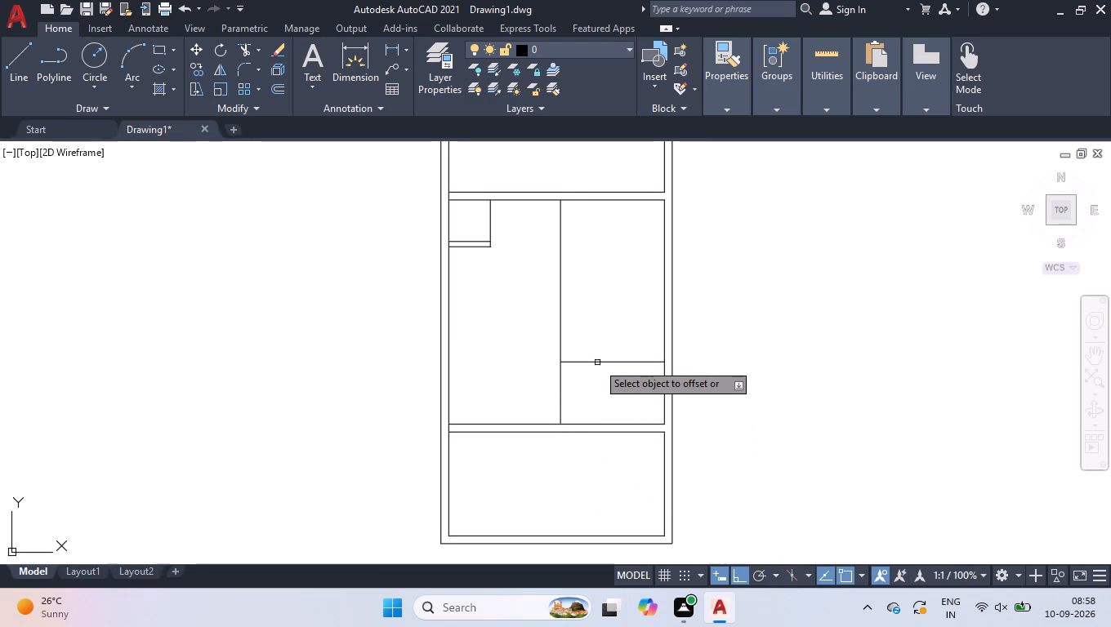
{"action": "left_click", "coordinate": [597, 362]}
{"action": "left_click", "coordinate": [596, 326]}
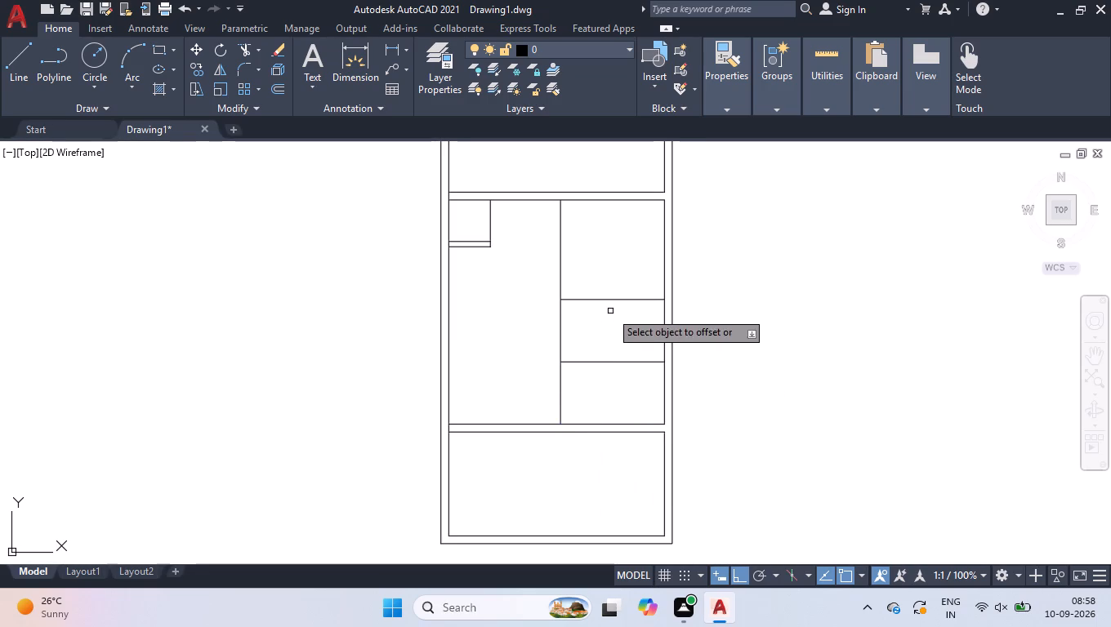
{"action": "key", "text": "space"}
{"action": "key", "text": "space"}
{"action": "key", "text": "space"}
{"action": "key", "text": "space"}
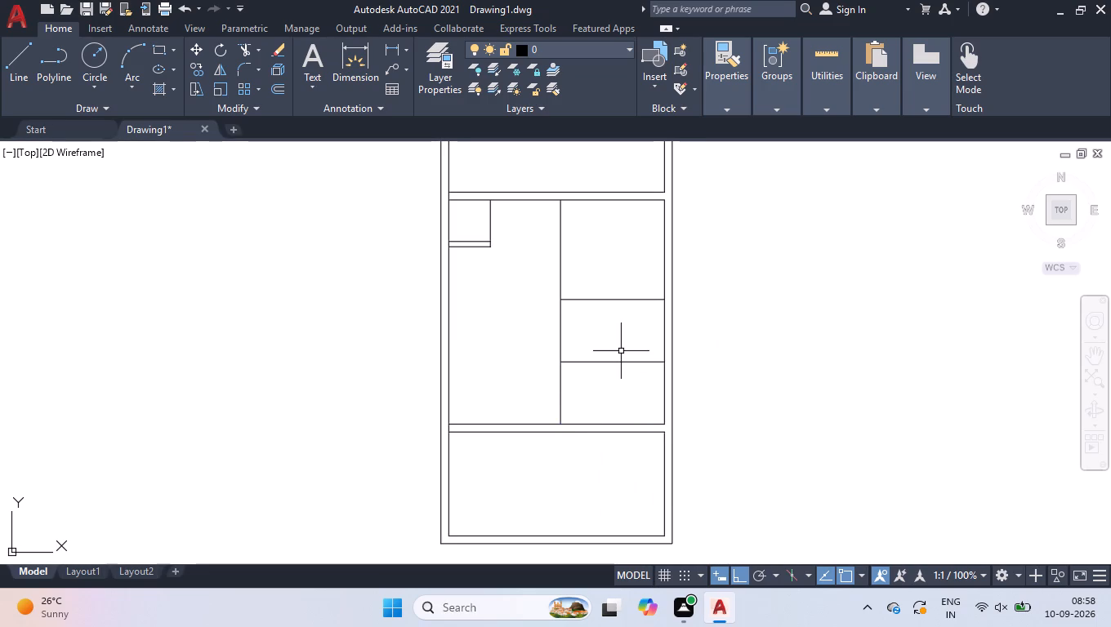
Offset the lower horizontal partition line 9" downward, the upper one 9" upward and the vertical partition line 9" to the left.
{"action": "key", "text": "space"}
{"action": "key", "text": "9"}
{"action": "key", "text": "Return"}
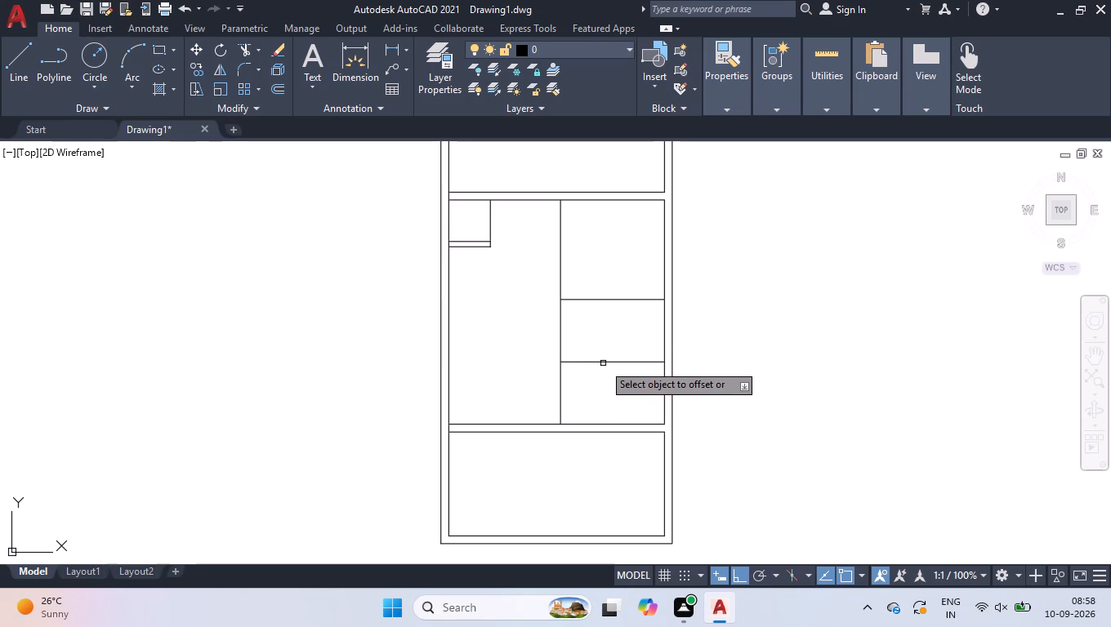
{"action": "left_click", "coordinate": [603, 363]}
{"action": "left_click", "coordinate": [597, 380]}
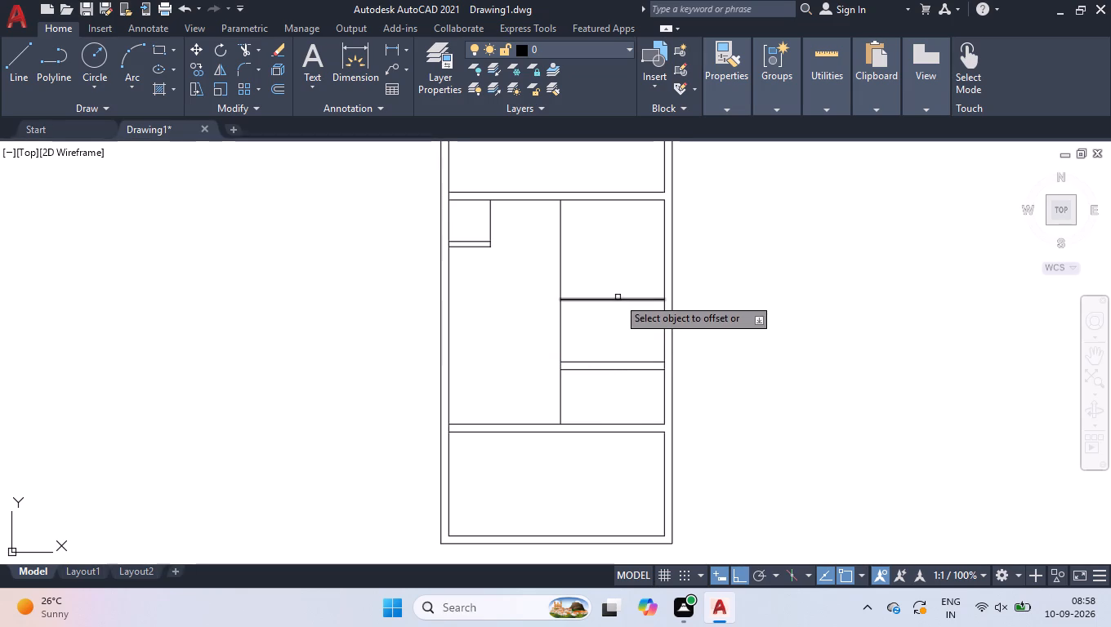
{"action": "left_click", "coordinate": [618, 297]}
{"action": "left_click", "coordinate": [628, 258]}
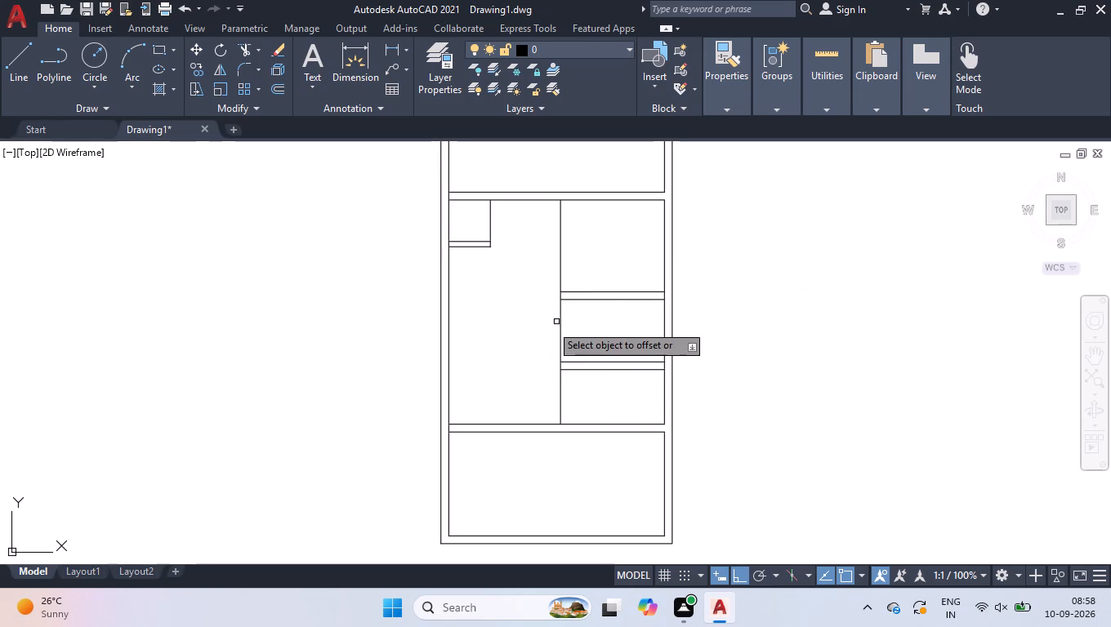
{"action": "left_click", "coordinate": [562, 315]}
{"action": "left_click", "coordinate": [522, 330]}
{"action": "key", "text": "space"}
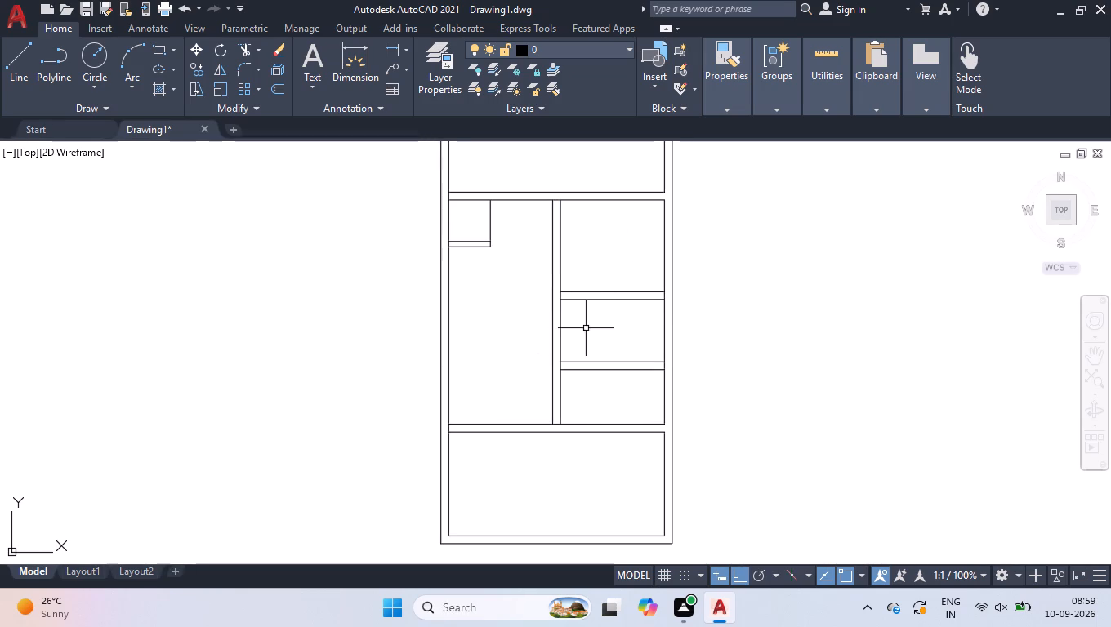
Trim the inner right wall and vertical partition lines where the two new 9" horizontal partitions meet them.
{"action": "type", "text": "tr"}
{"action": "key", "text": "Return"}
{"action": "scroll", "coordinate": [588, 293], "scroll_direction": "up", "scroll_amount": 2}
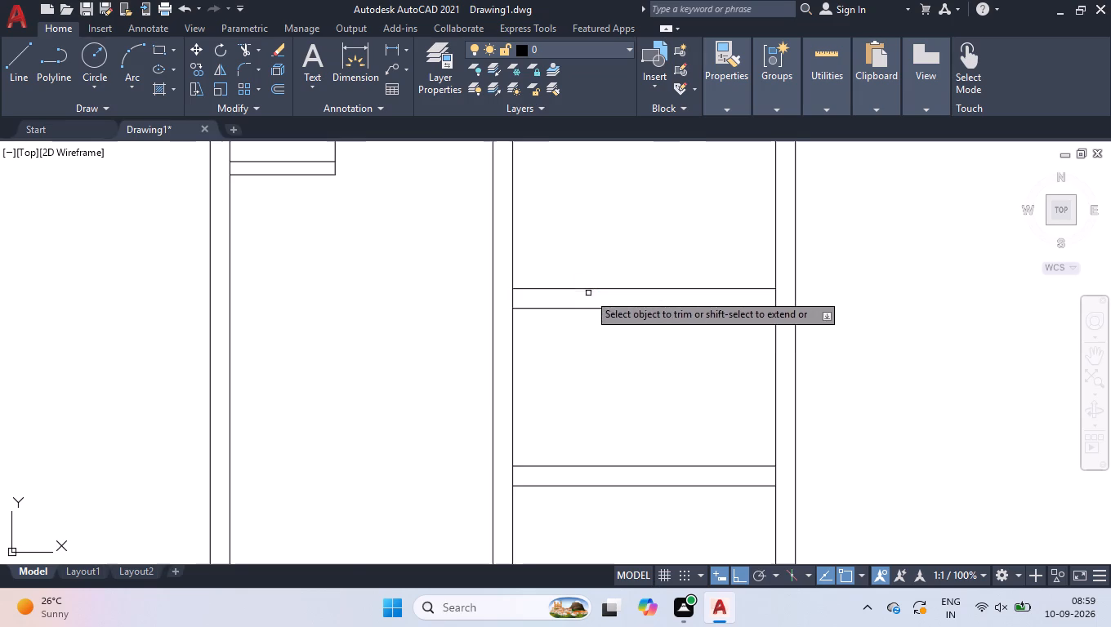
{"action": "left_click", "coordinate": [780, 302]}
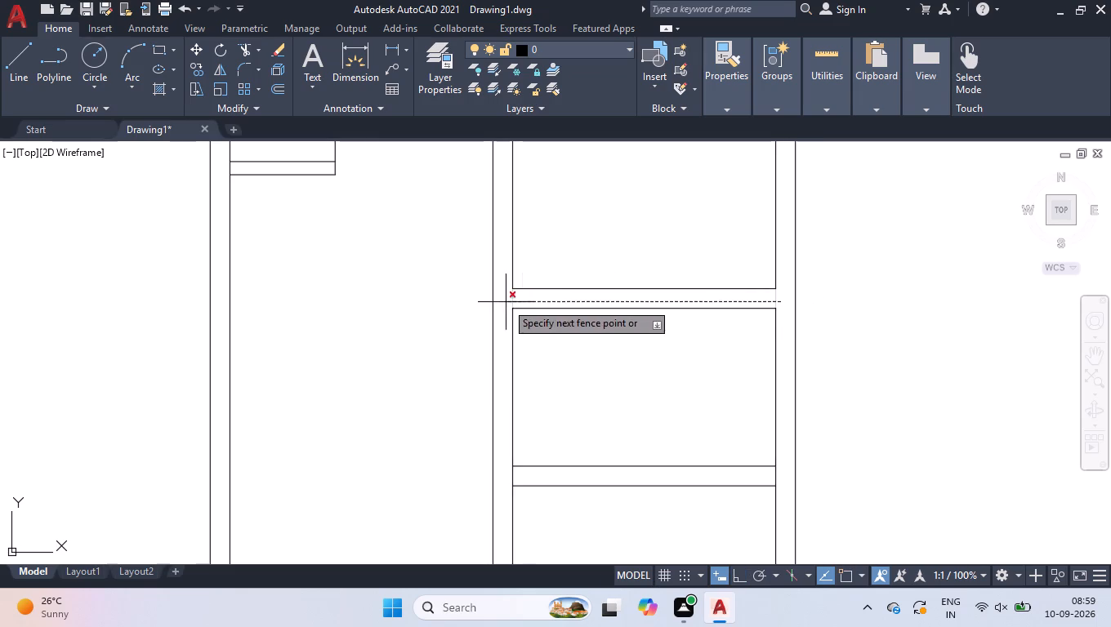
{"action": "left_click", "coordinate": [506, 302]}
{"action": "left_click", "coordinate": [788, 481]}
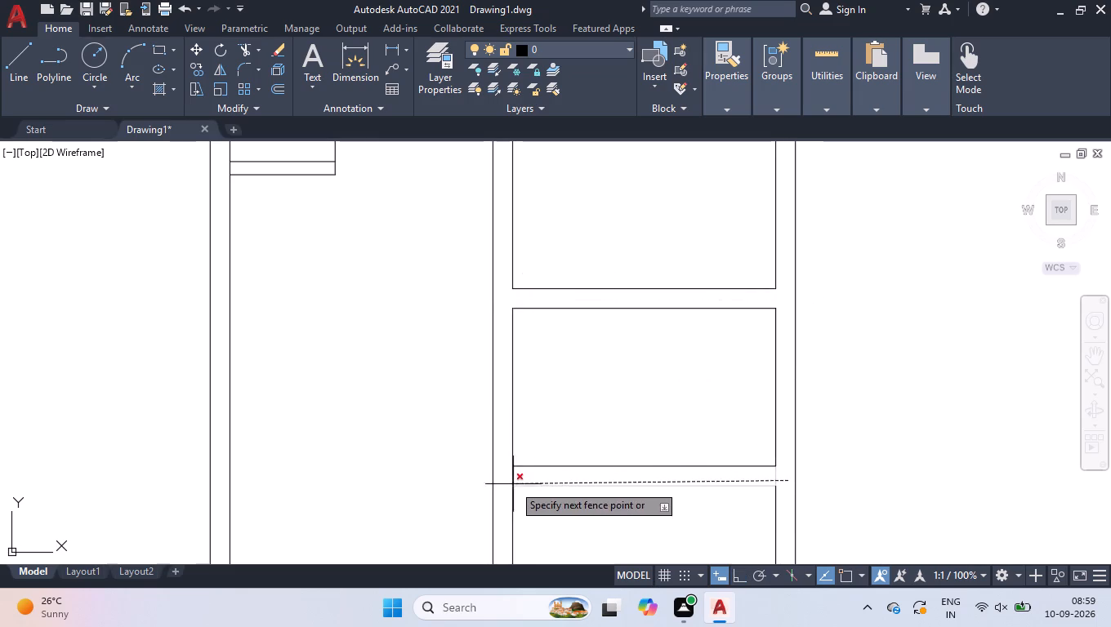
{"action": "left_click", "coordinate": [507, 482]}
{"action": "key", "text": "space"}
Trim the second cross wall's junctions with the vertical partition and the inner left wall line.
{"action": "scroll", "coordinate": [559, 452], "scroll_direction": "down", "scroll_amount": 3}
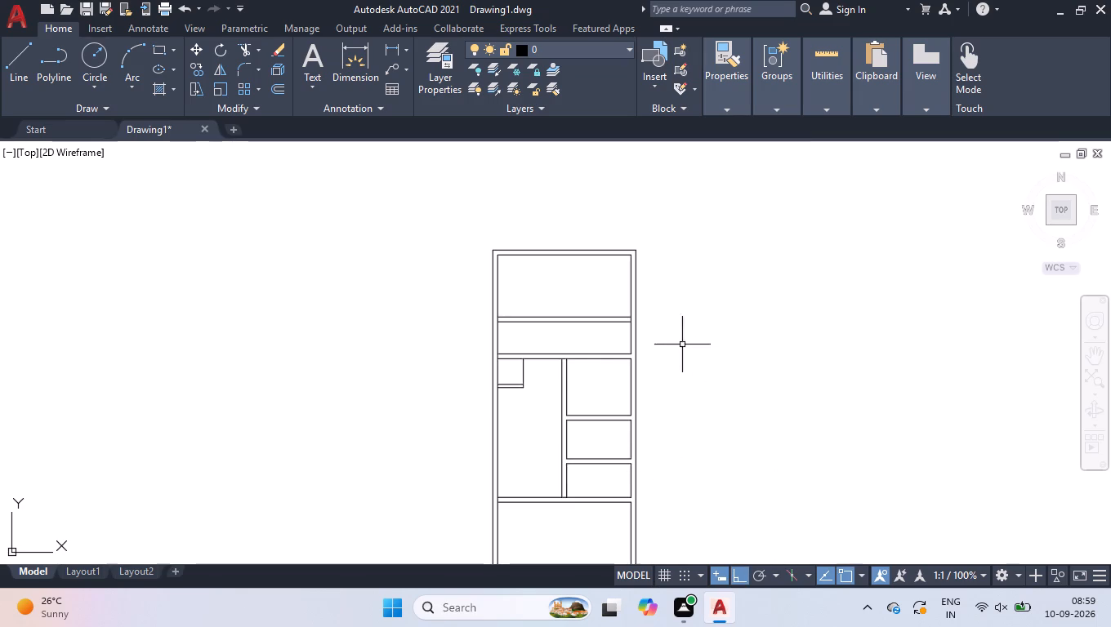
{"action": "scroll", "coordinate": [569, 353], "scroll_direction": "up", "scroll_amount": 3}
{"action": "key", "text": "space"}
{"action": "left_click_drag", "start_coordinate": [542, 370], "coordinate": [542, 380]}
{"action": "left_click", "coordinate": [541, 387]}
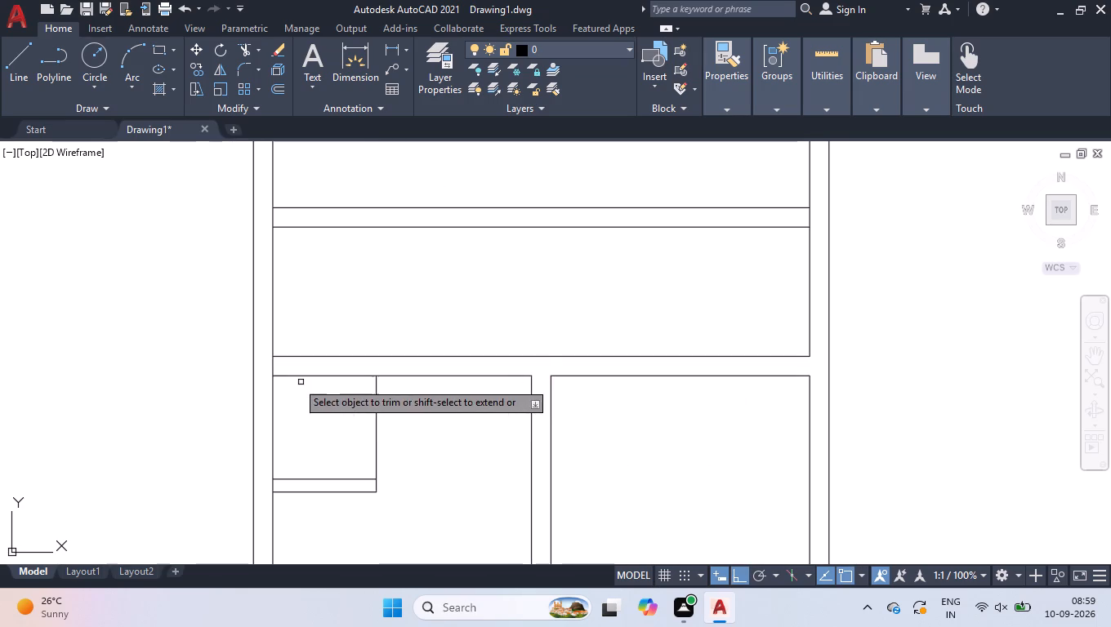
{"action": "left_click", "coordinate": [273, 370]}
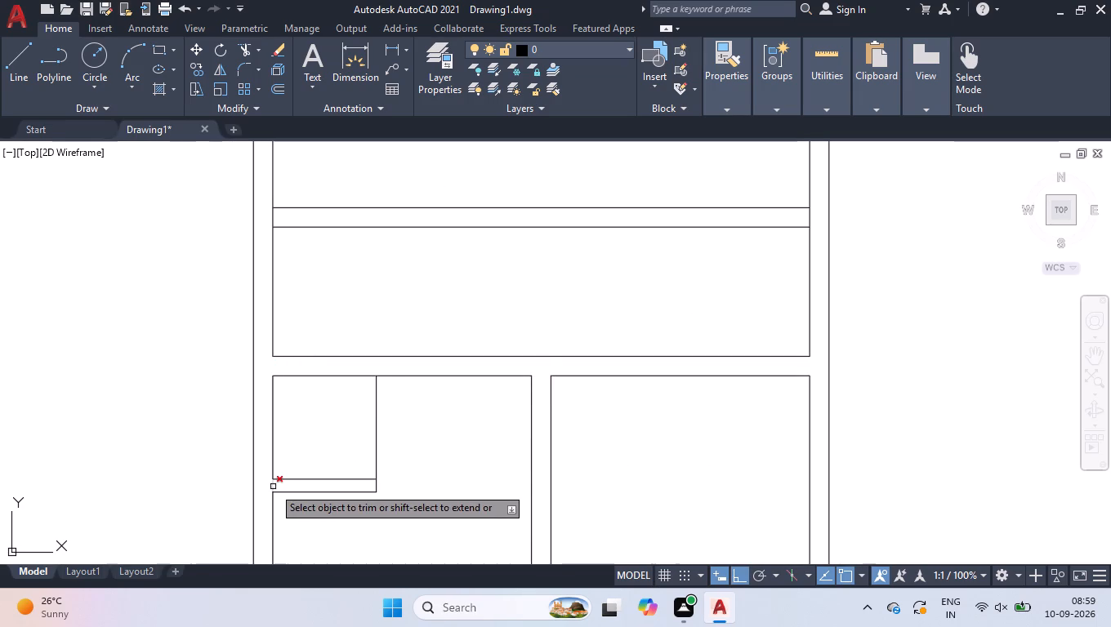
Trim the inner left and inner right wall lines where the first cross wall meets them.
{"action": "left_click", "coordinate": [273, 219]}
{"action": "scroll", "coordinate": [336, 278], "scroll_direction": "down", "scroll_amount": 1}
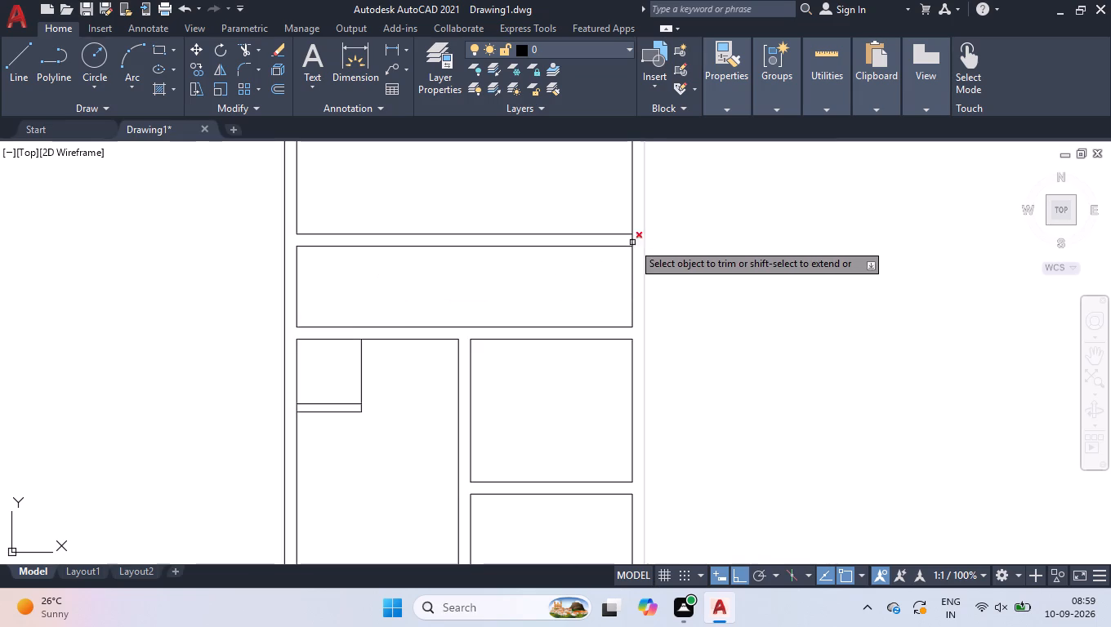
{"action": "left_click", "coordinate": [631, 242]}
{"action": "scroll", "coordinate": [662, 282], "scroll_direction": "down", "scroll_amount": 1}
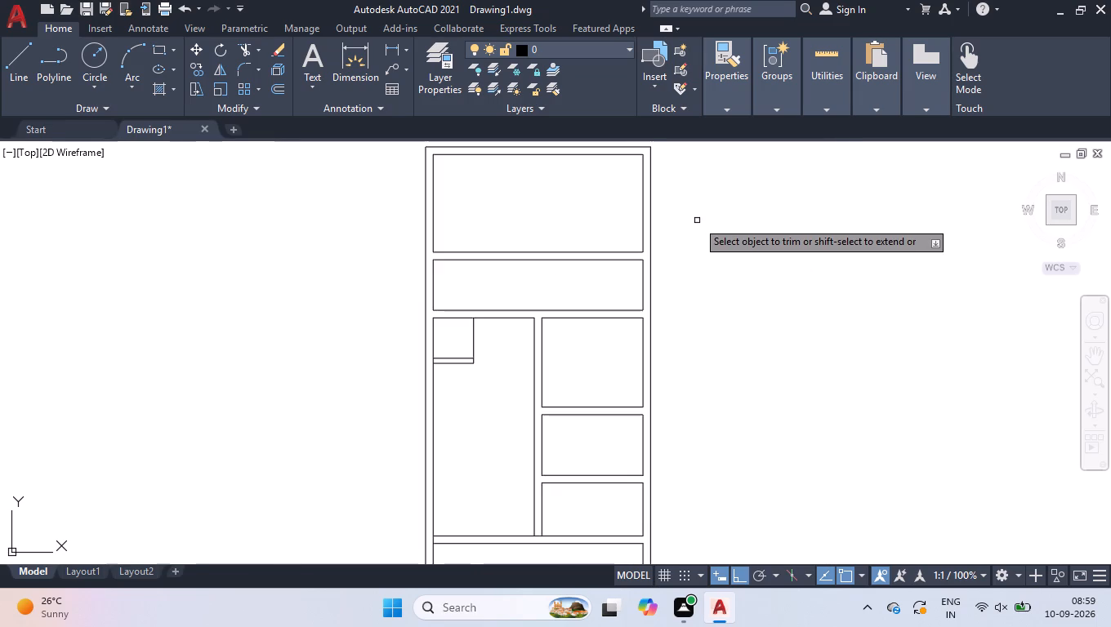
Trim the third cross wall's upper line between the two lines of the vertical partition.
{"action": "scroll", "coordinate": [697, 220], "scroll_direction": "down", "scroll_amount": 1}
{"action": "scroll", "coordinate": [675, 451], "scroll_direction": "up", "scroll_amount": 2}
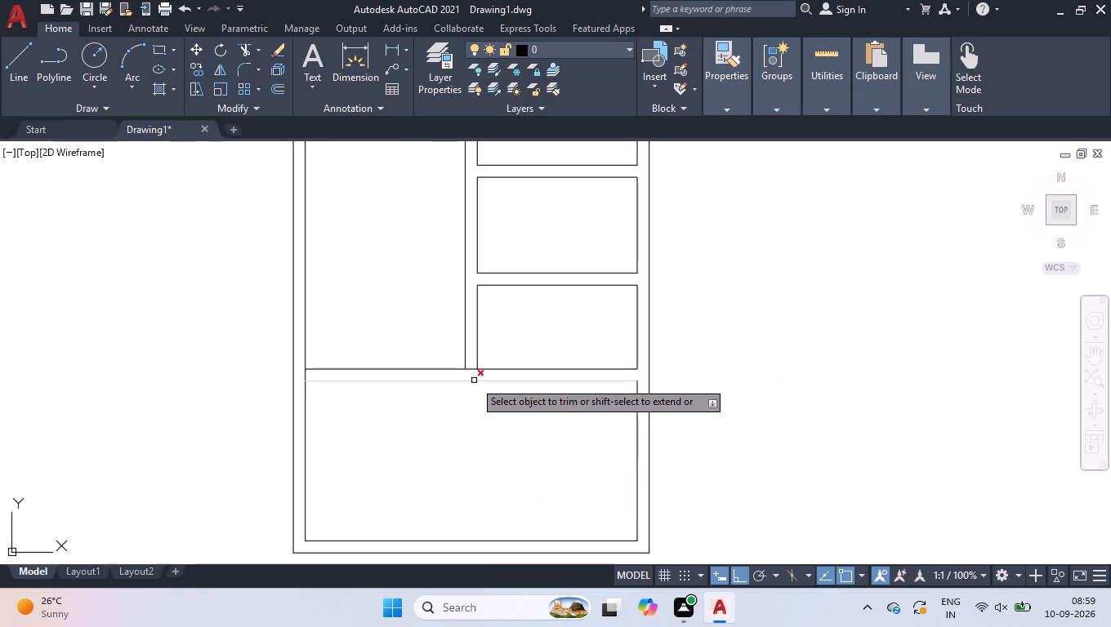
{"action": "left_click", "coordinate": [475, 367]}
{"action": "scroll", "coordinate": [737, 363], "scroll_direction": "down", "scroll_amount": 1}
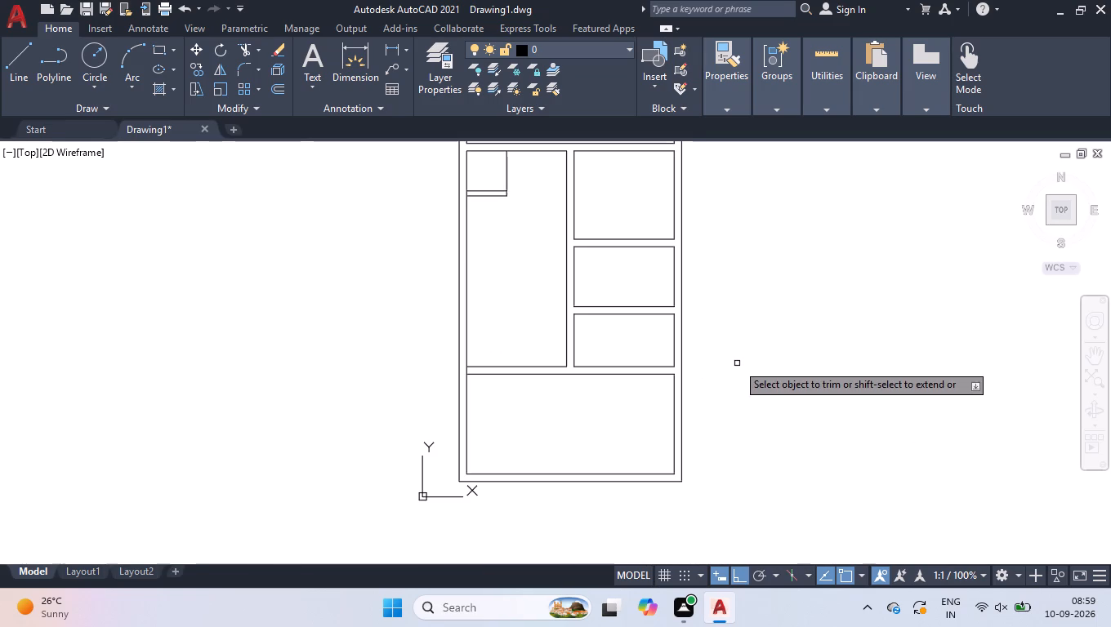
{"action": "key", "text": "space"}
{"action": "scroll", "coordinate": [738, 365], "scroll_direction": "down", "scroll_amount": 2}
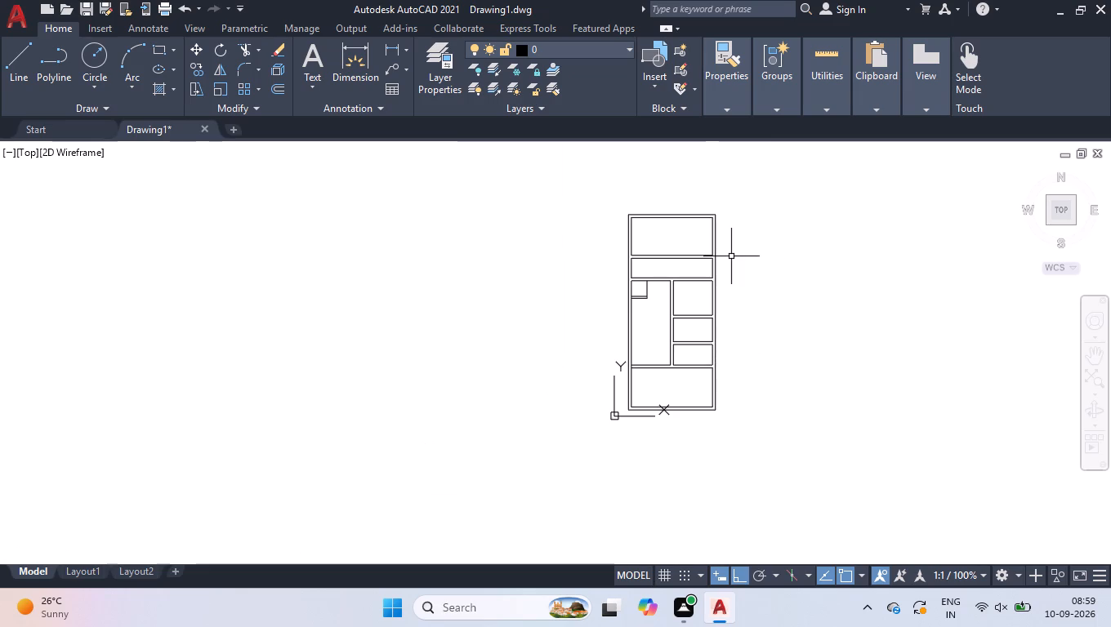
Offset the topmost room's inner left and inner right wall lines 10' inward to form a vertical partition.
{"action": "scroll", "coordinate": [730, 256], "scroll_direction": "up", "scroll_amount": 2}
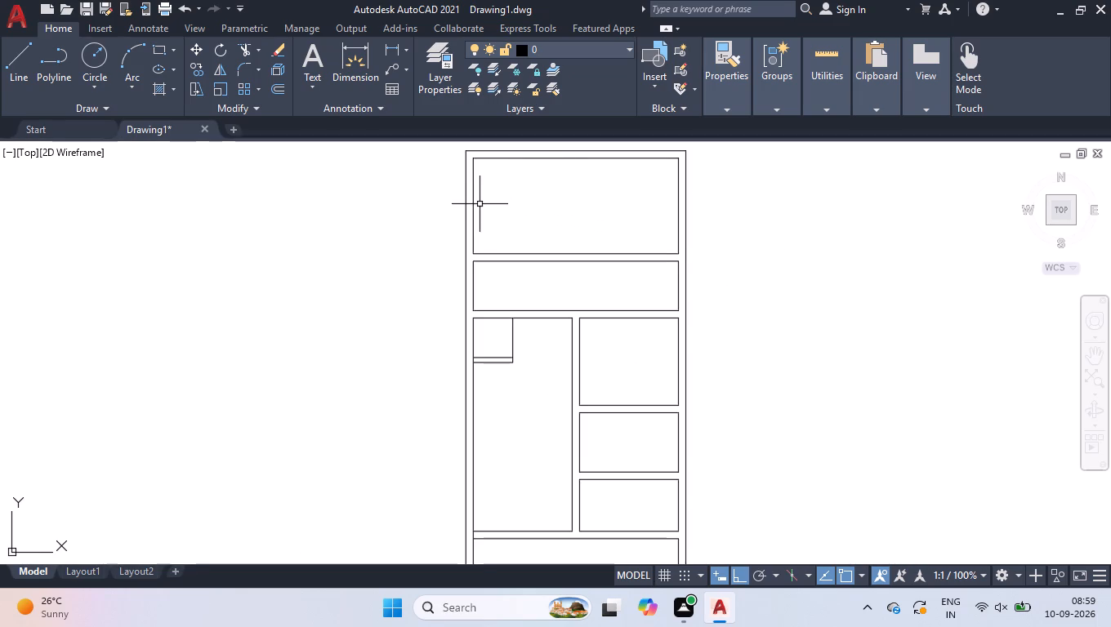
{"action": "type", "text": "off"}
{"action": "key", "text": "Return"}
{"action": "type", "text": "10'"}
{"action": "key", "text": "Return"}
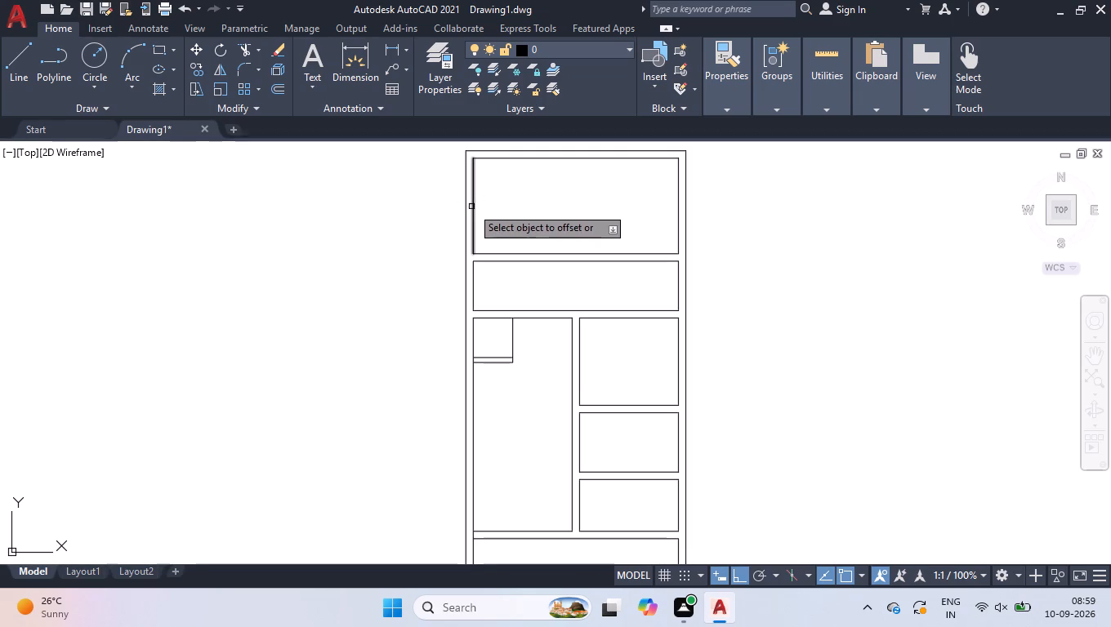
{"action": "left_click", "coordinate": [473, 205]}
{"action": "left_click", "coordinate": [505, 207]}
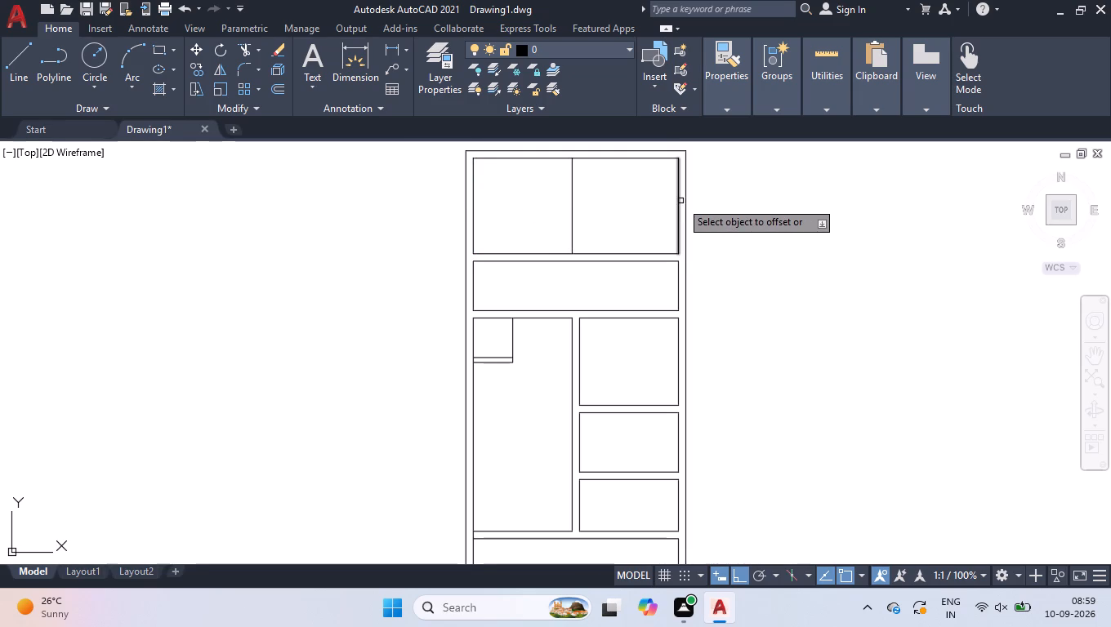
{"action": "left_click", "coordinate": [680, 201]}
{"action": "left_click", "coordinate": [662, 209]}
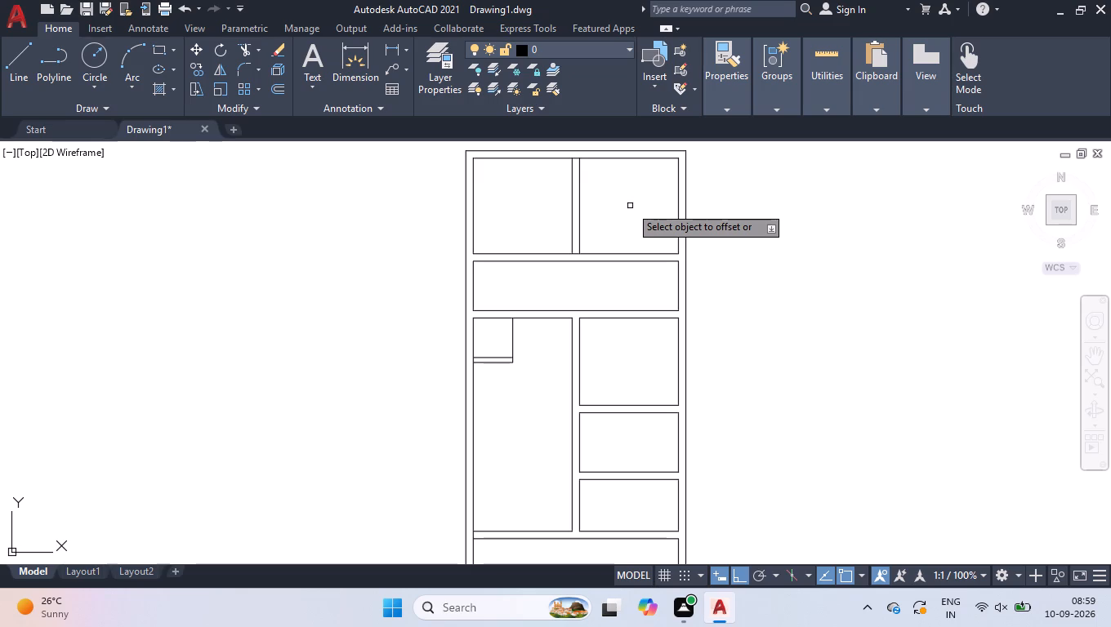
{"action": "key", "text": "space"}
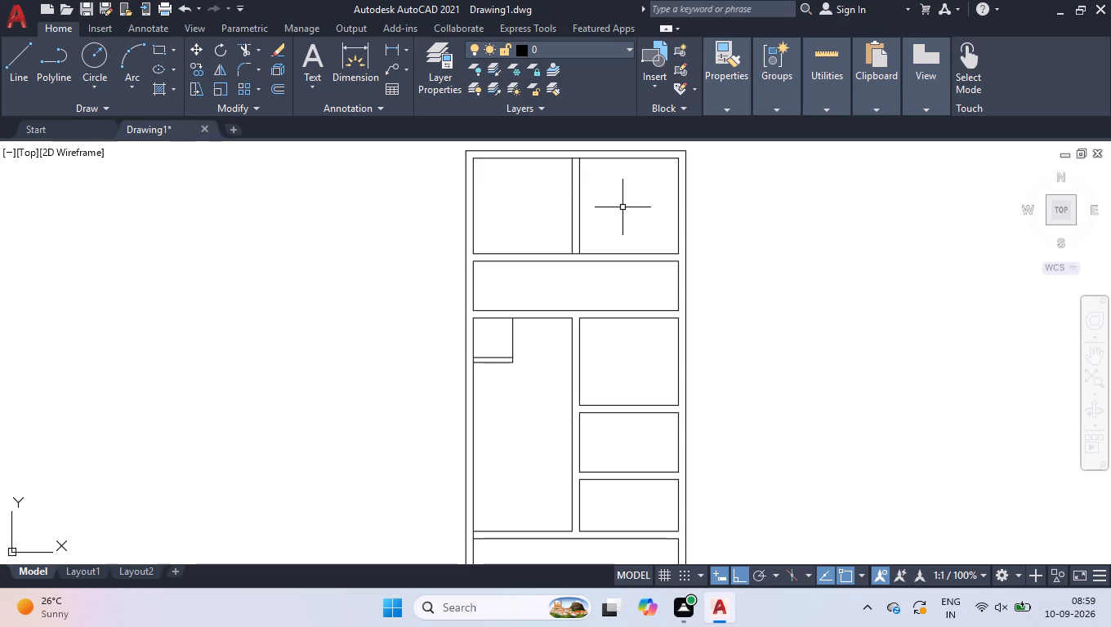
Trim the top inner wall line and the uppermost cross wall's upper line between the two new partition lines.
{"action": "scroll", "coordinate": [576, 157], "scroll_direction": "up", "scroll_amount": 3}
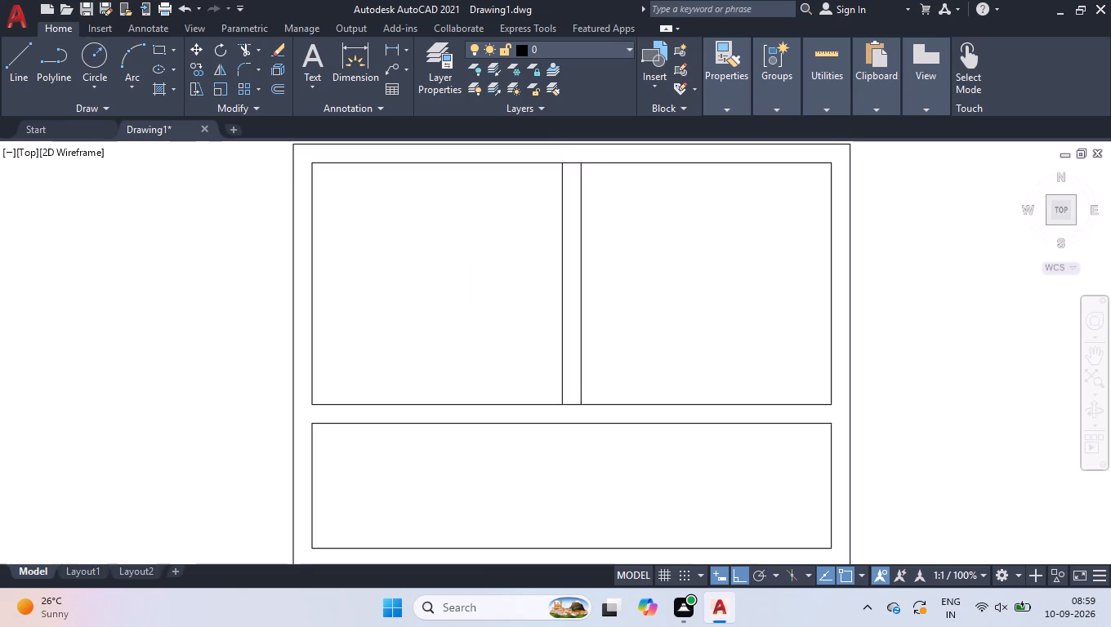
{"action": "type", "text": "tr"}
{"action": "key", "text": "Return"}
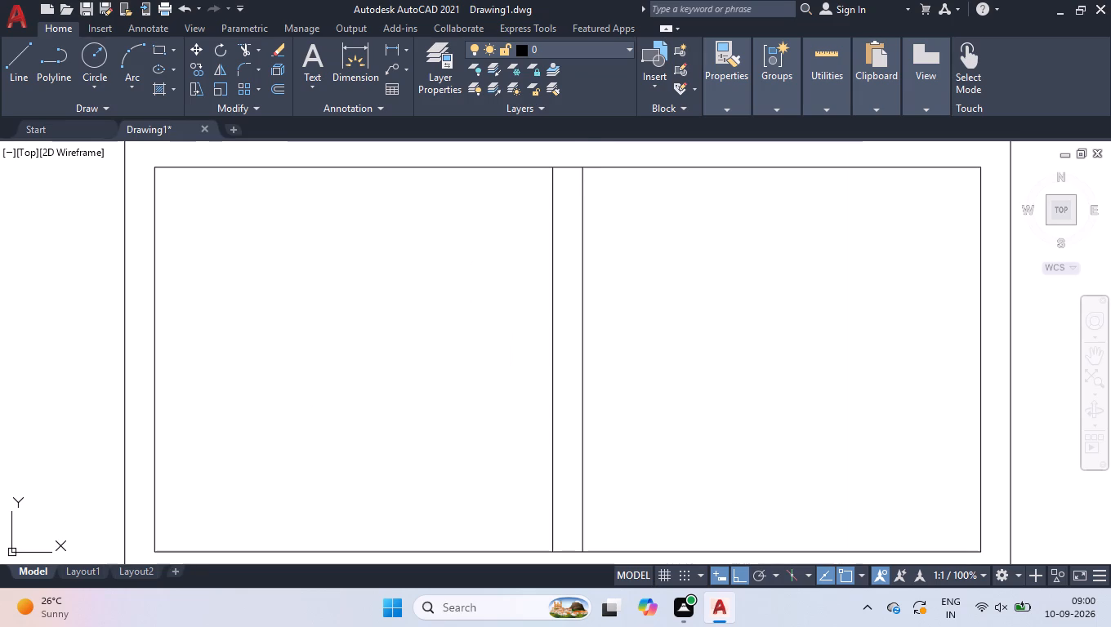
{"action": "left_click", "coordinate": [569, 149]}
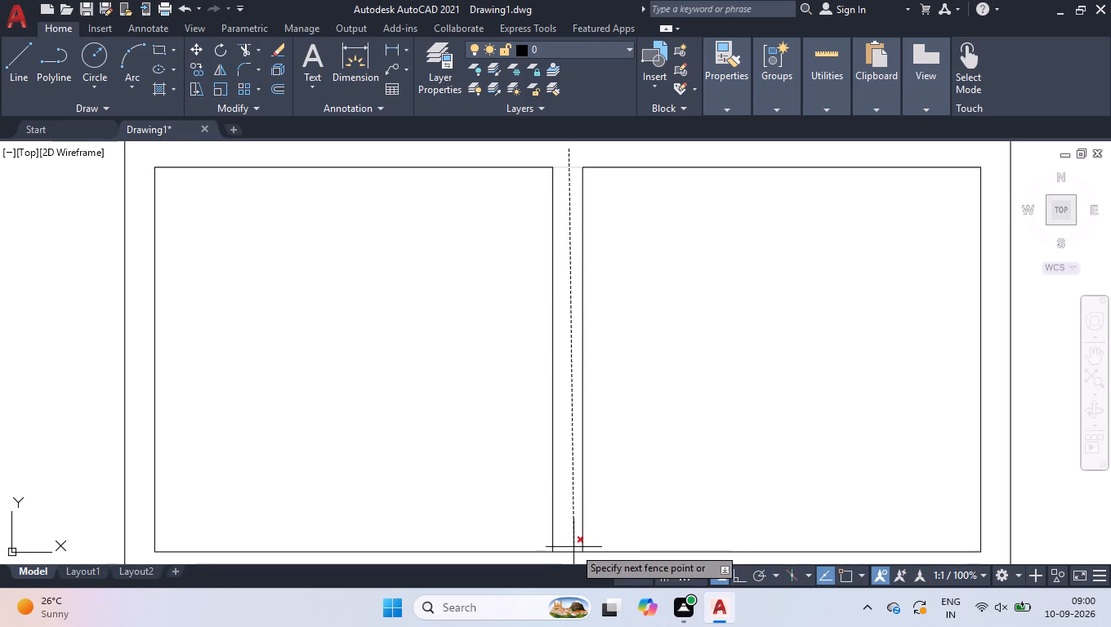
{"action": "left_click", "coordinate": [573, 561]}
{"action": "key", "text": "space"}
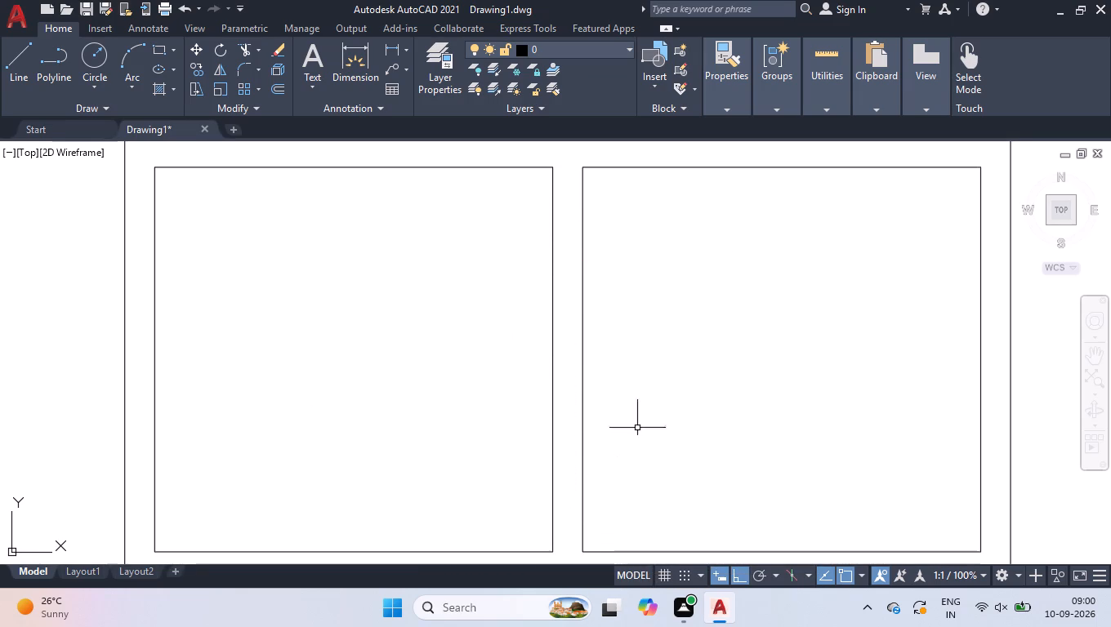
Offset the inner left and inner right wall lines of the narrow second-row room 5'8" inward.
{"action": "scroll", "coordinate": [661, 319], "scroll_direction": "down", "scroll_amount": 2}
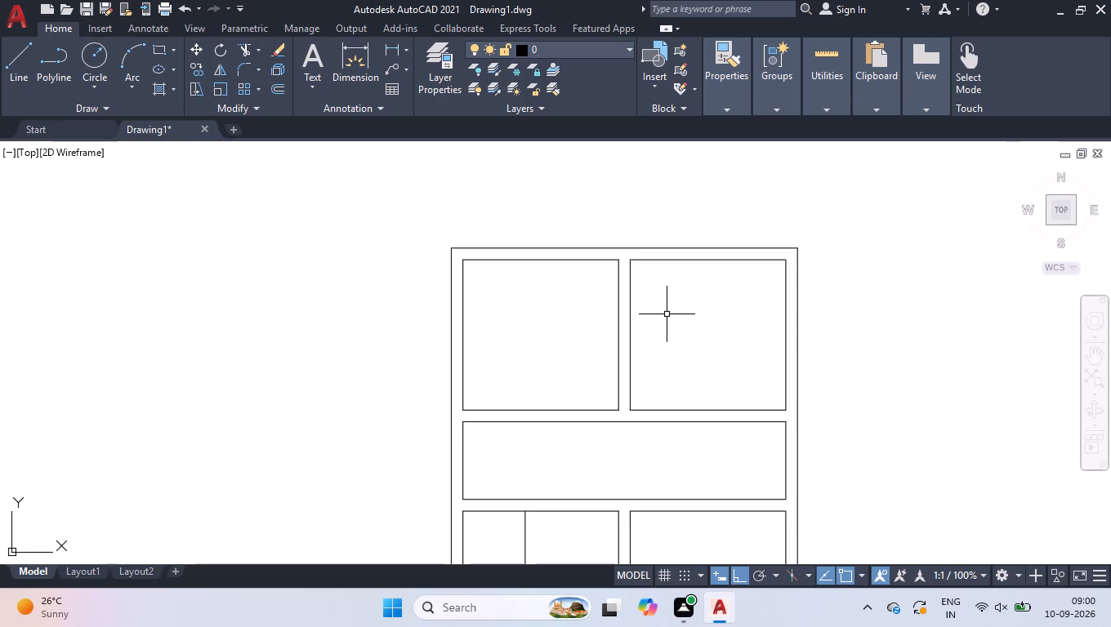
{"action": "key", "text": "o"}
{"action": "key", "text": "f"}
{"action": "key", "text": "f"}
{"action": "key", "text": "Return"}
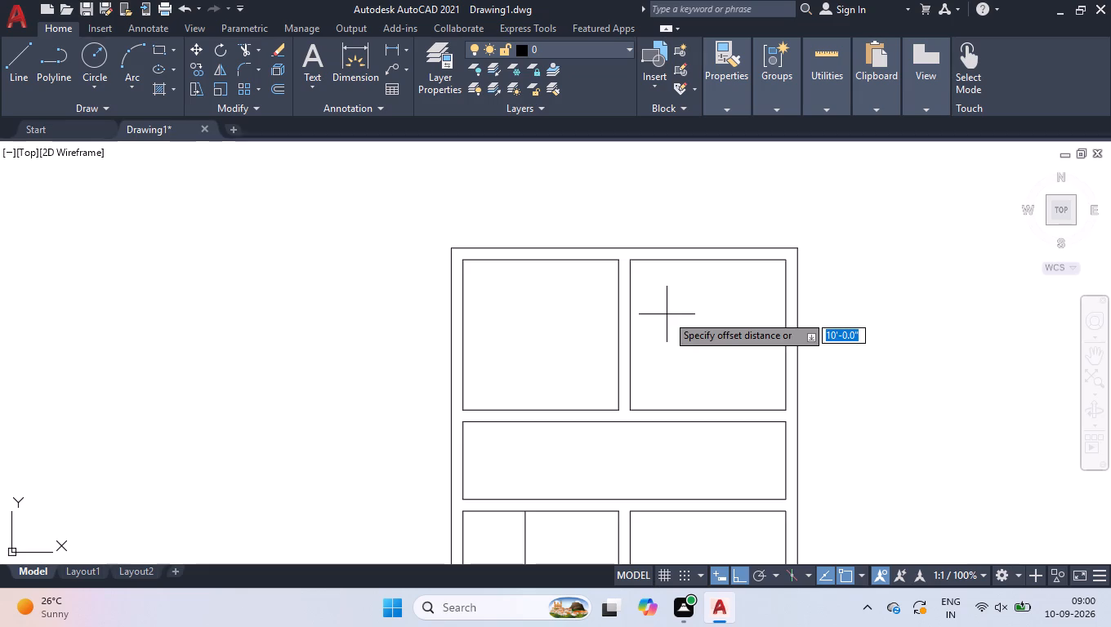
{"action": "key", "text": "5"}
{"action": "key", "text": "apostrophe"}
{"action": "key", "text": "8"}
{"action": "key", "text": "Return"}
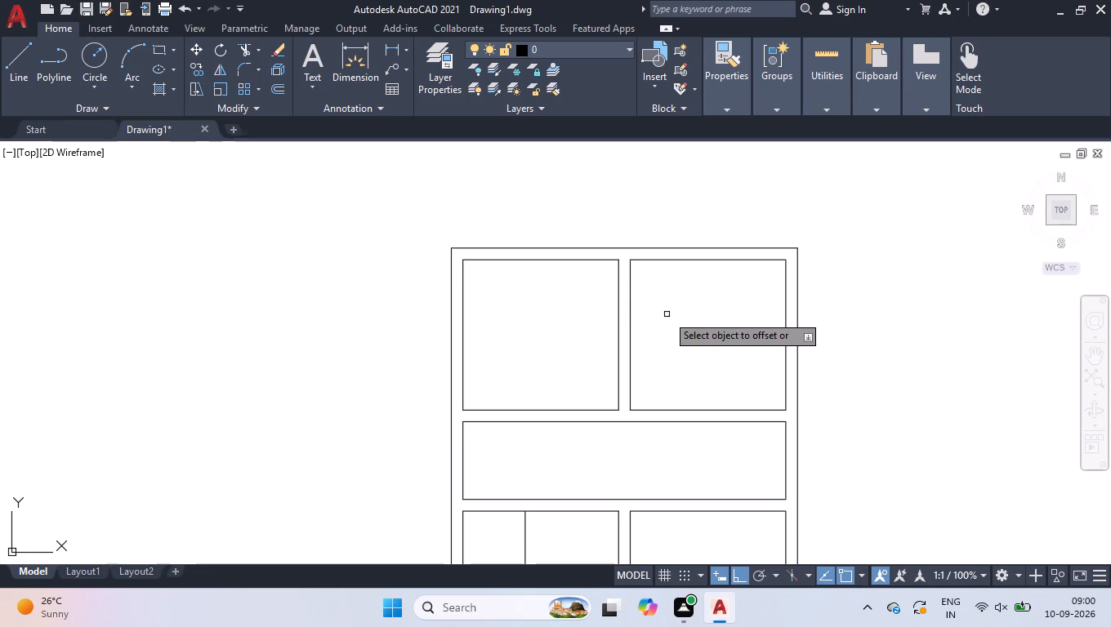
{"action": "left_click", "coordinate": [463, 456]}
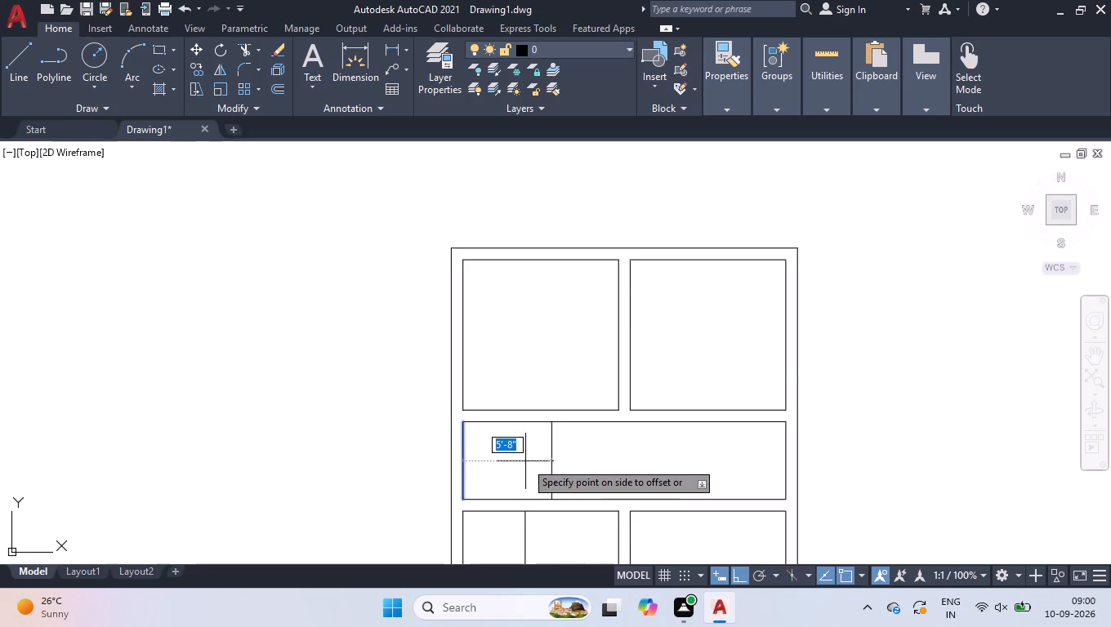
{"action": "left_click", "coordinate": [526, 460]}
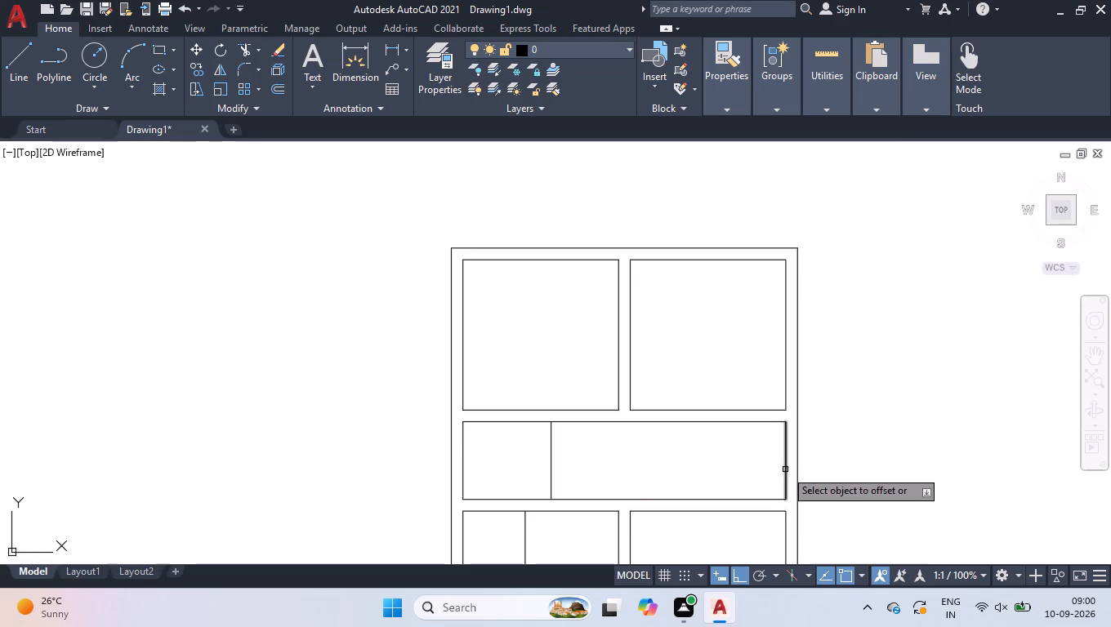
{"action": "left_click", "coordinate": [785, 469]}
{"action": "left_click", "coordinate": [703, 474]}
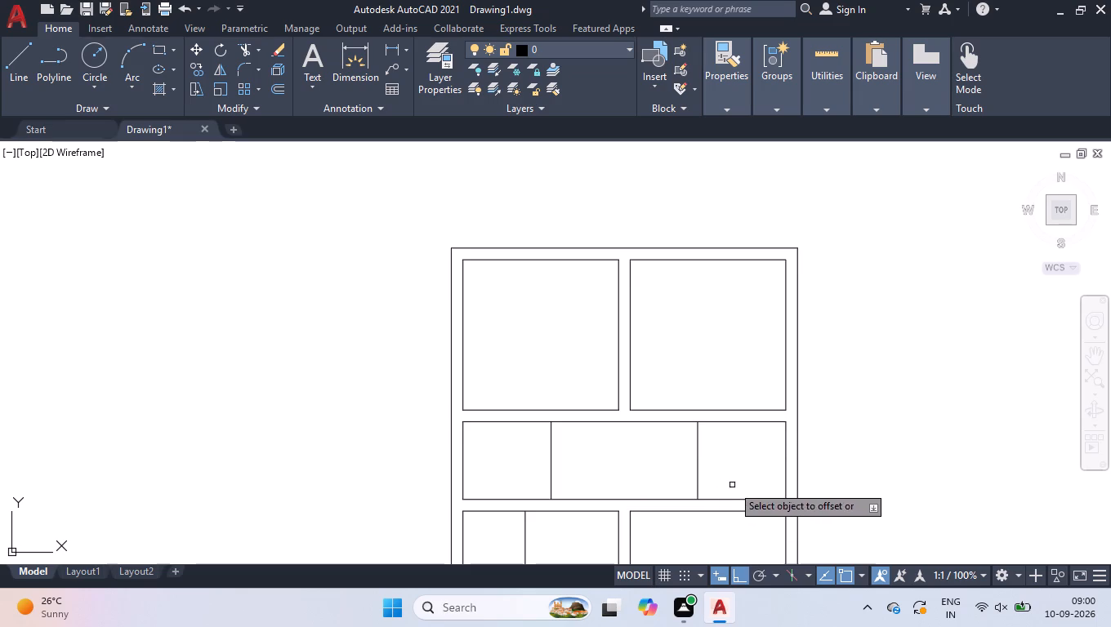
{"action": "key", "text": "space"}
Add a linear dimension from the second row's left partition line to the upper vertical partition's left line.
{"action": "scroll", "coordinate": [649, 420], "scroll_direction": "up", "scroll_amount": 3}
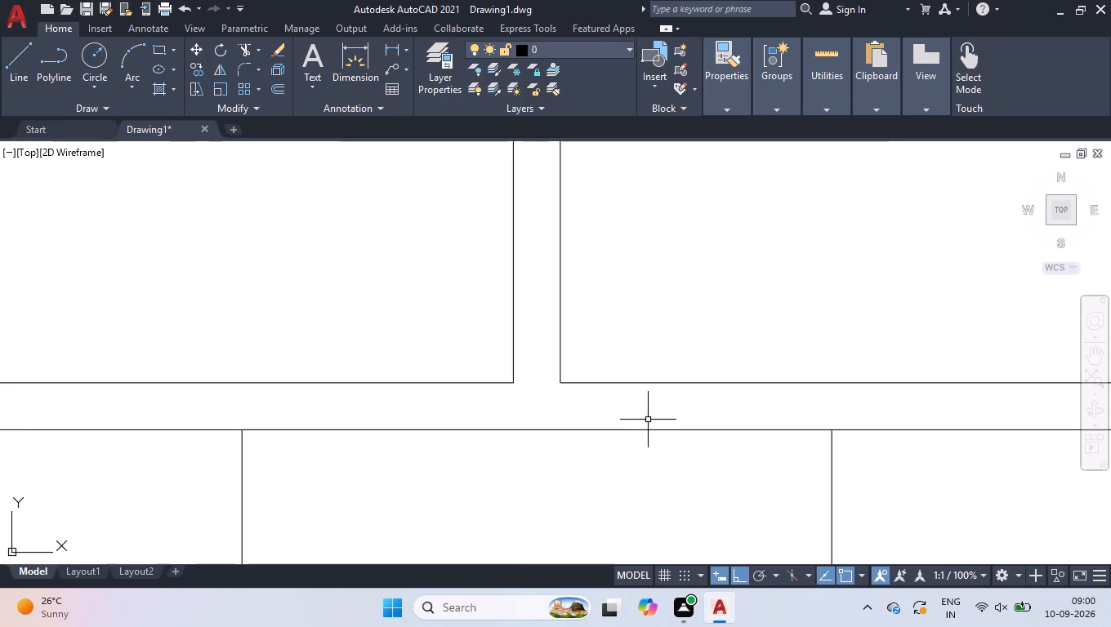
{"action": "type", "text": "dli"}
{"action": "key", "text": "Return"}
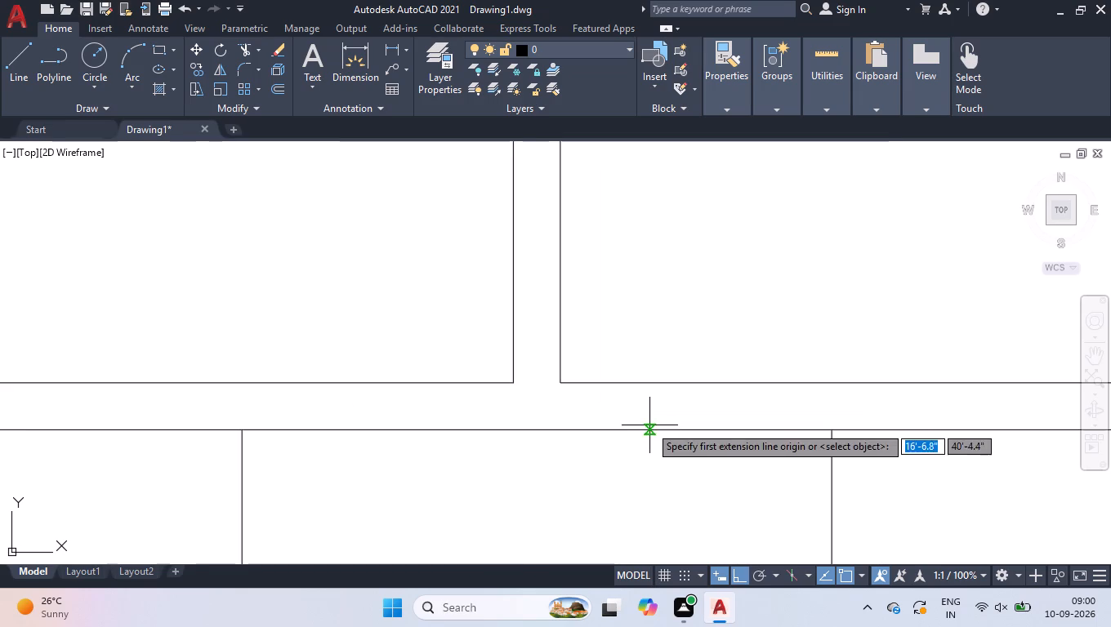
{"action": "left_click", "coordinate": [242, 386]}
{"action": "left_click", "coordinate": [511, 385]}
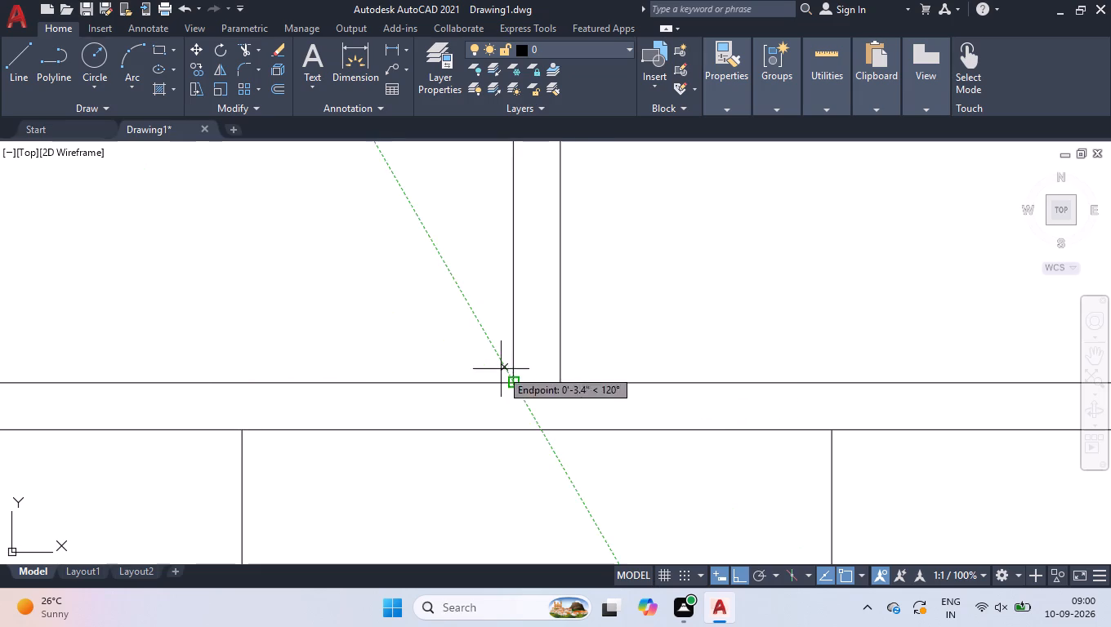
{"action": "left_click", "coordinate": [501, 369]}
Modify the ISO-25 dimension style's primary units to Engineering format with 0'-0.0" precision.
{"action": "key", "text": "d"}
{"action": "key", "text": "Return"}
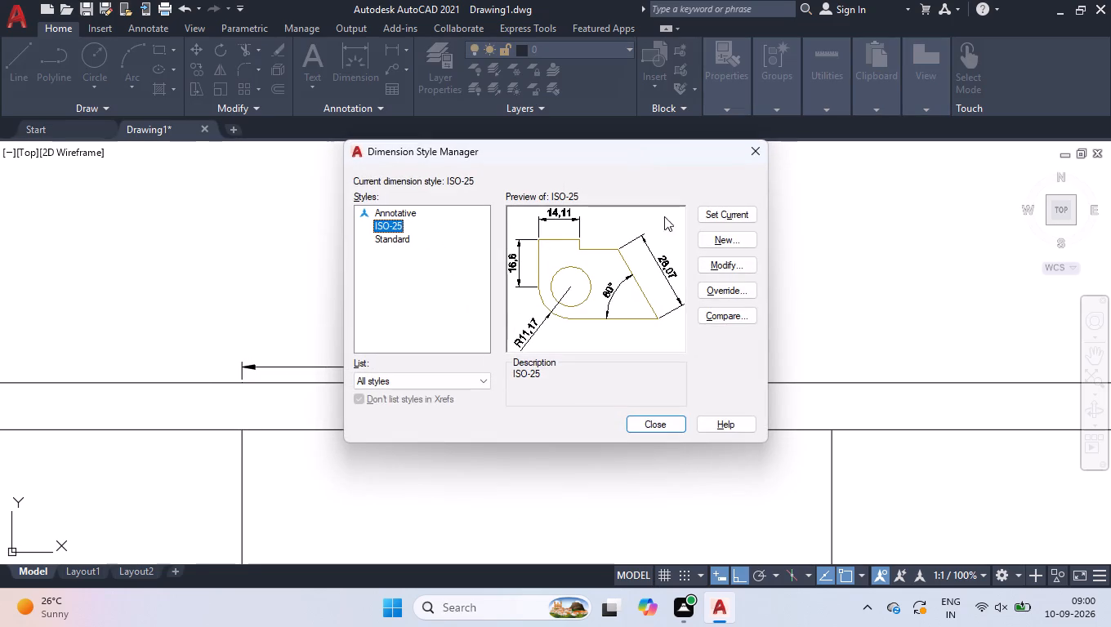
{"action": "left_click", "coordinate": [705, 267]}
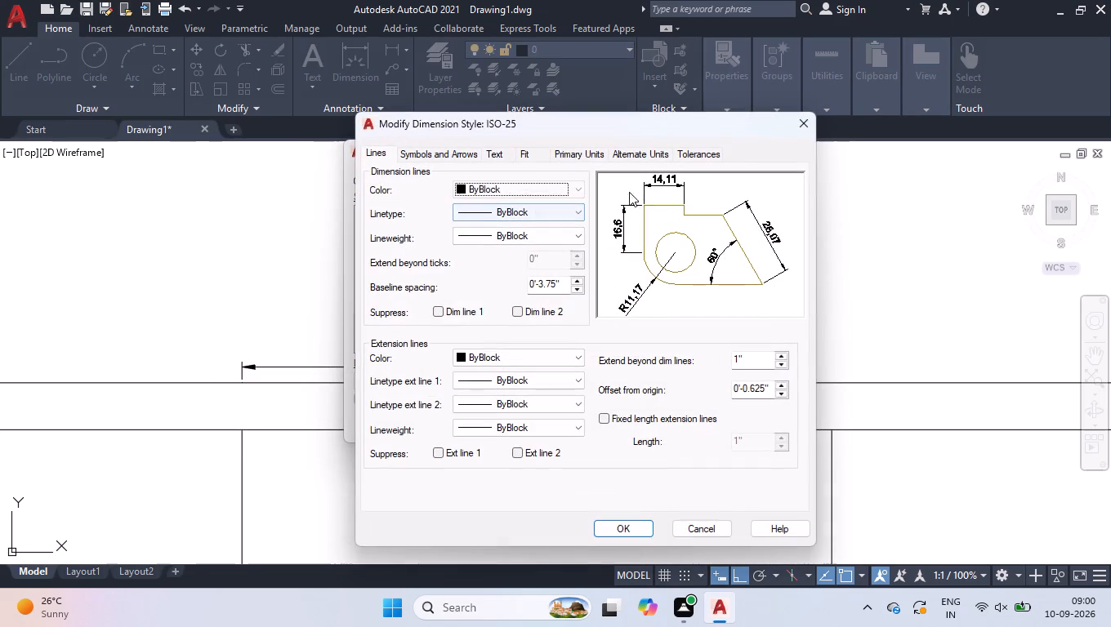
{"action": "left_click", "coordinate": [564, 150]}
{"action": "left_click", "coordinate": [549, 192]}
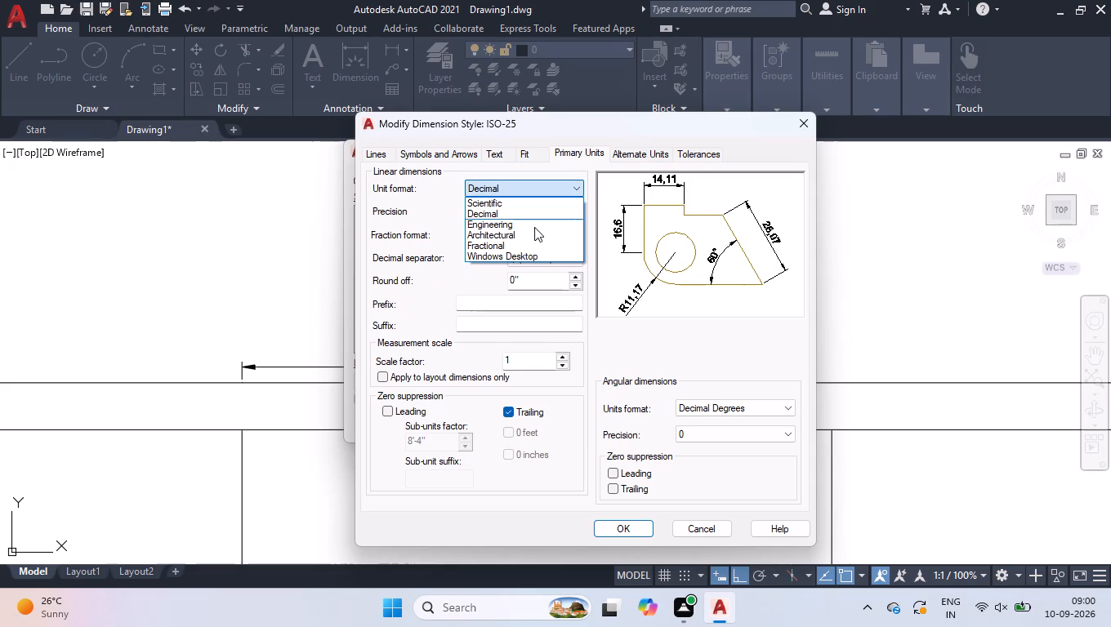
{"action": "left_click", "coordinate": [534, 225]}
{"action": "left_click", "coordinate": [533, 216]}
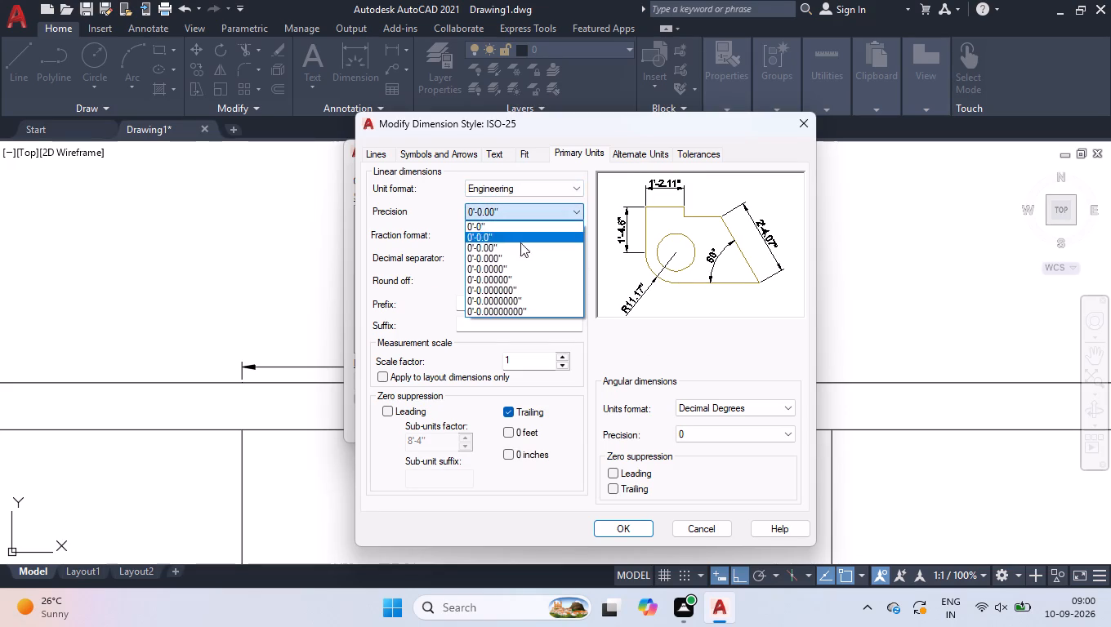
{"action": "left_click", "coordinate": [524, 239]}
{"action": "left_click", "coordinate": [614, 528]}
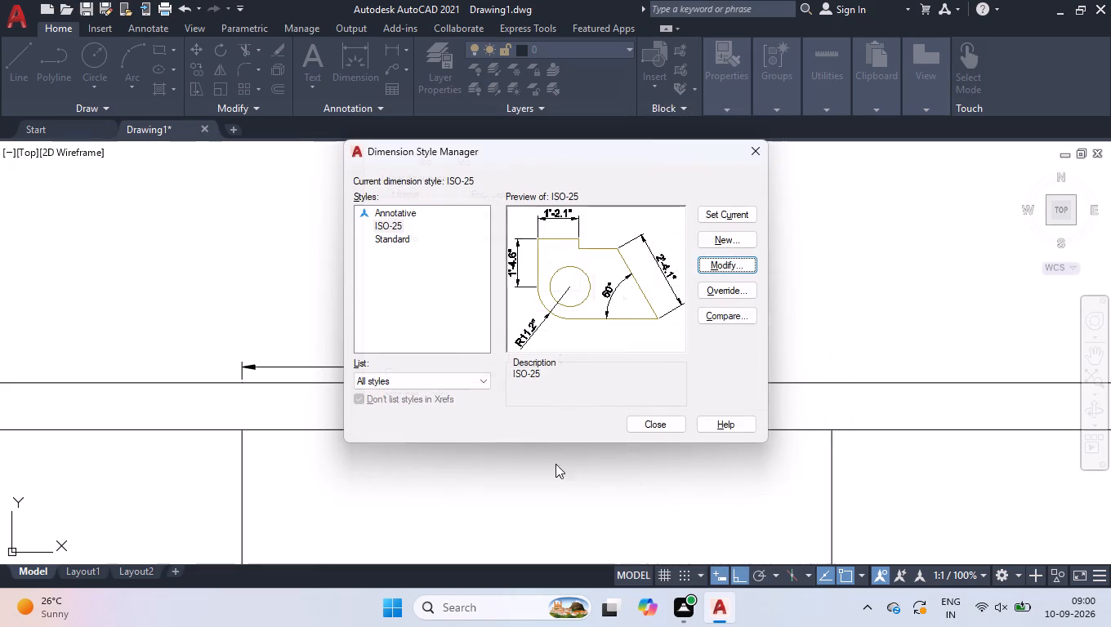
{"action": "left_click", "coordinate": [642, 420]}
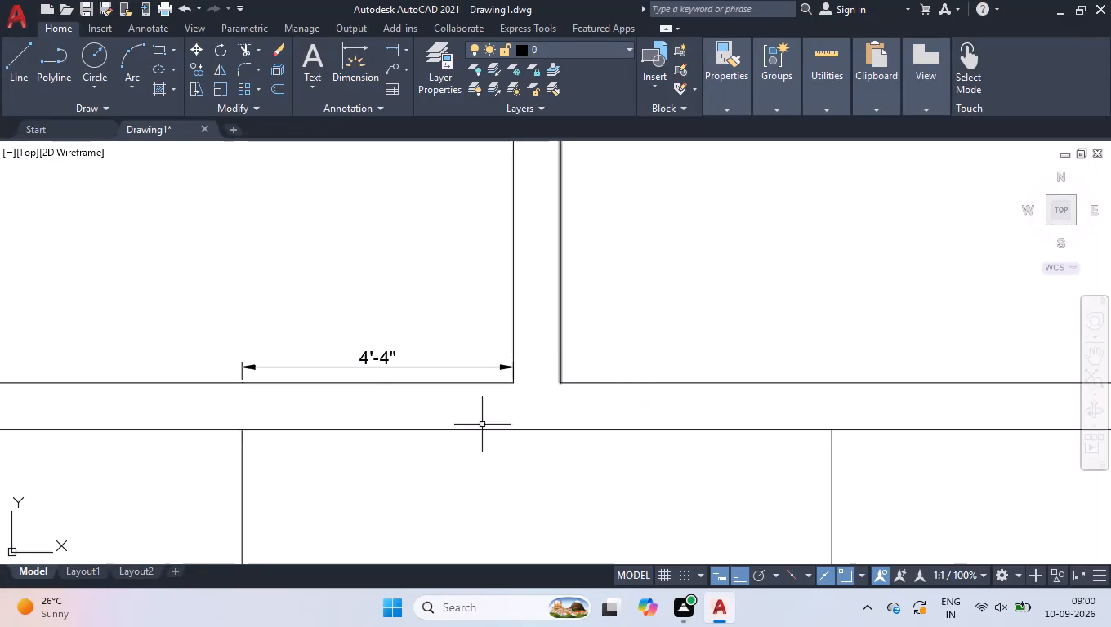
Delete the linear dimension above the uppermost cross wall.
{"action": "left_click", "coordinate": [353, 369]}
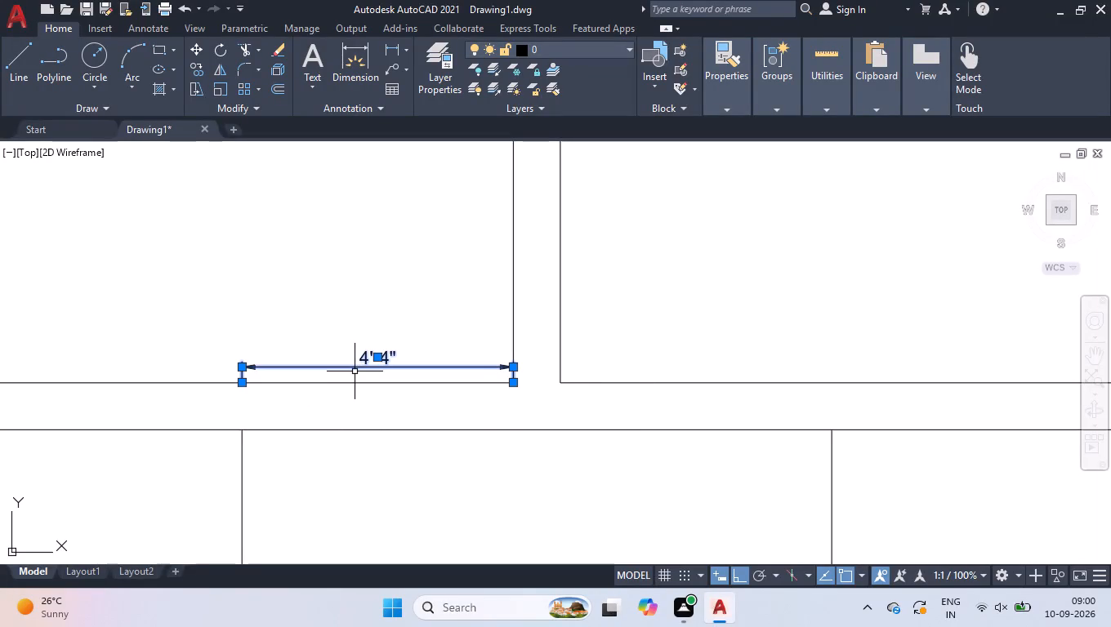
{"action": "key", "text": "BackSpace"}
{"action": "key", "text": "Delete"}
Offset both partition lines in the second-row room 6" toward the middle of the room.
{"action": "scroll", "coordinate": [355, 319], "scroll_direction": "down", "scroll_amount": 3}
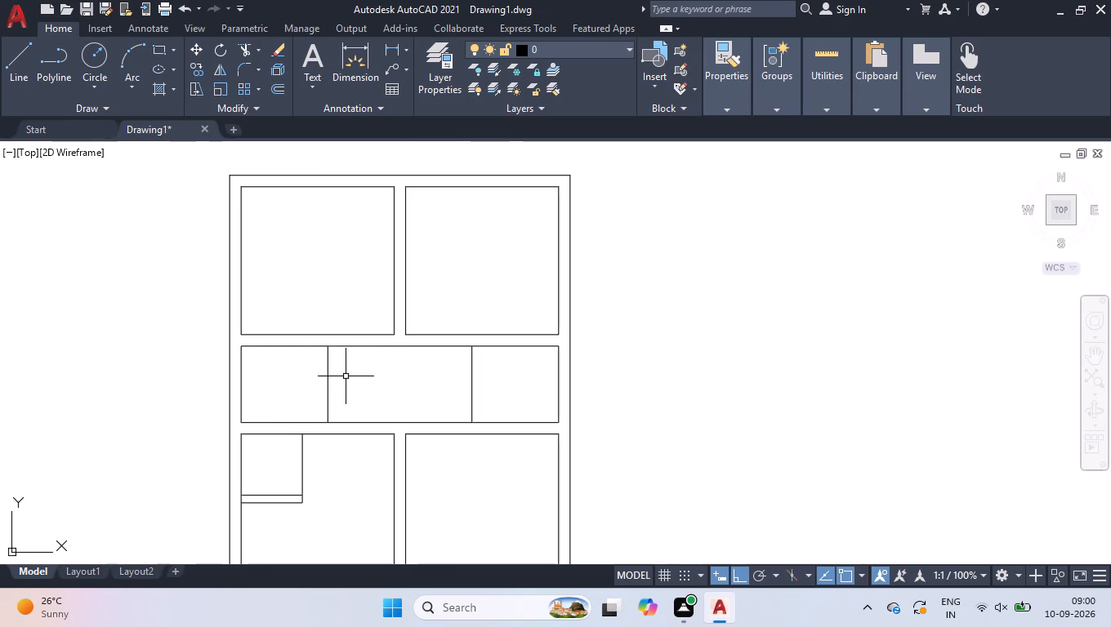
{"action": "type", "text": "off"}
{"action": "key", "text": "Return"}
{"action": "key", "text": "6"}
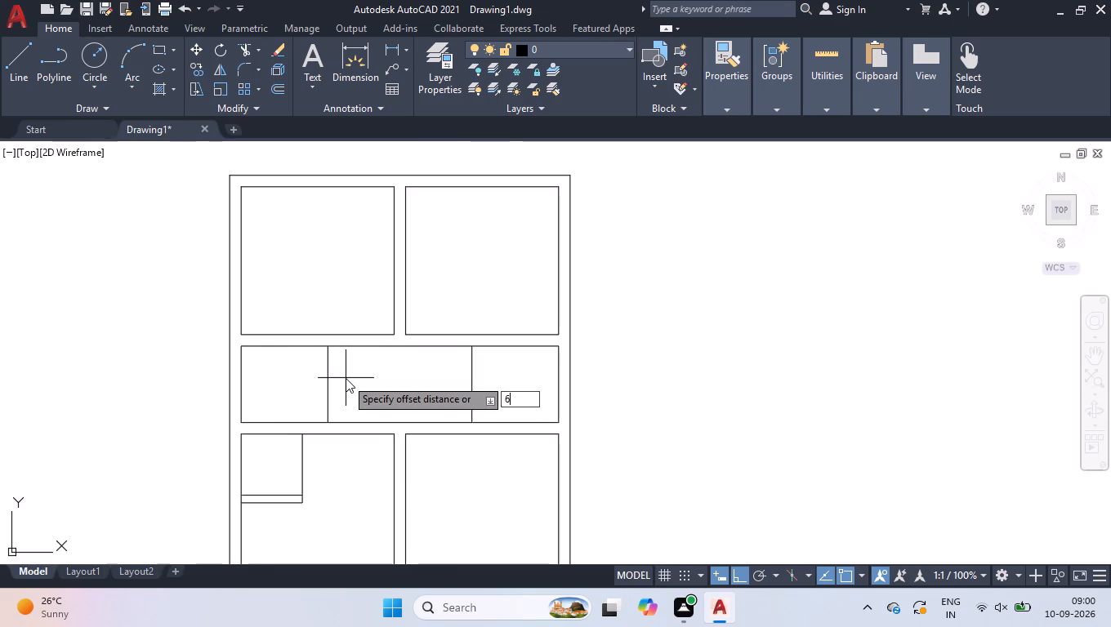
{"action": "key", "text": "Return"}
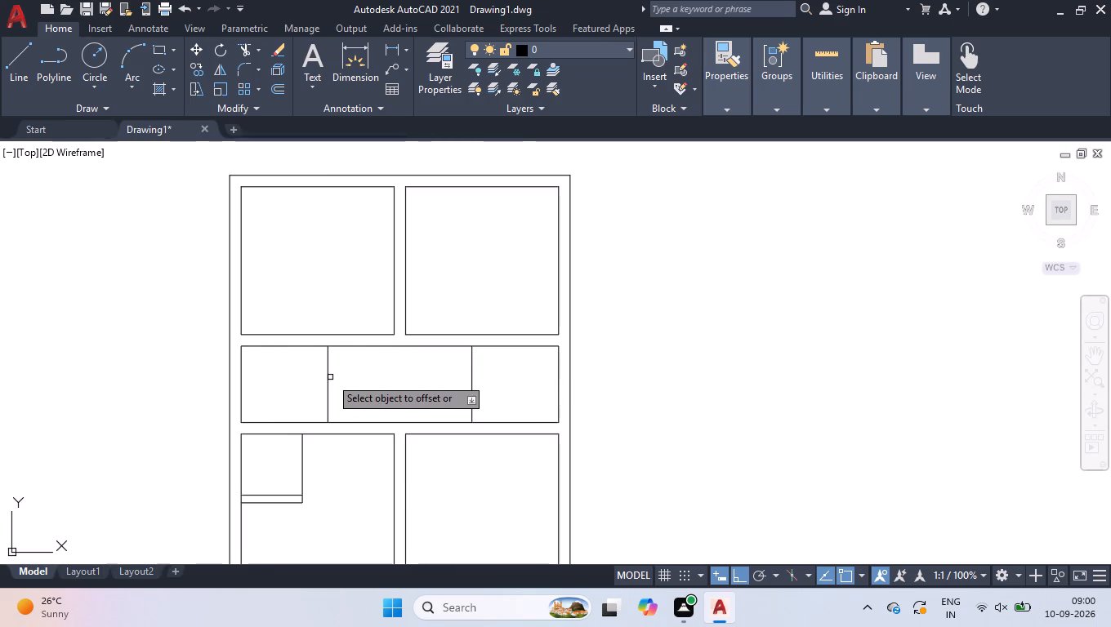
{"action": "left_click", "coordinate": [327, 377]}
{"action": "left_click", "coordinate": [364, 377]}
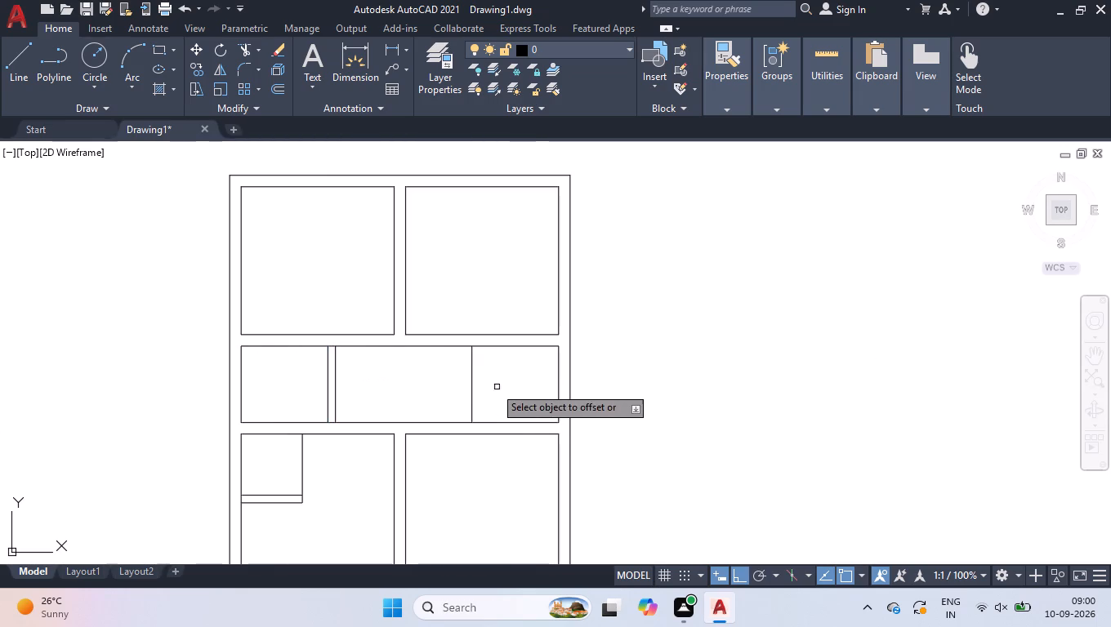
{"action": "left_click", "coordinate": [472, 382]}
{"action": "left_click", "coordinate": [448, 385]}
{"action": "key", "text": "space"}
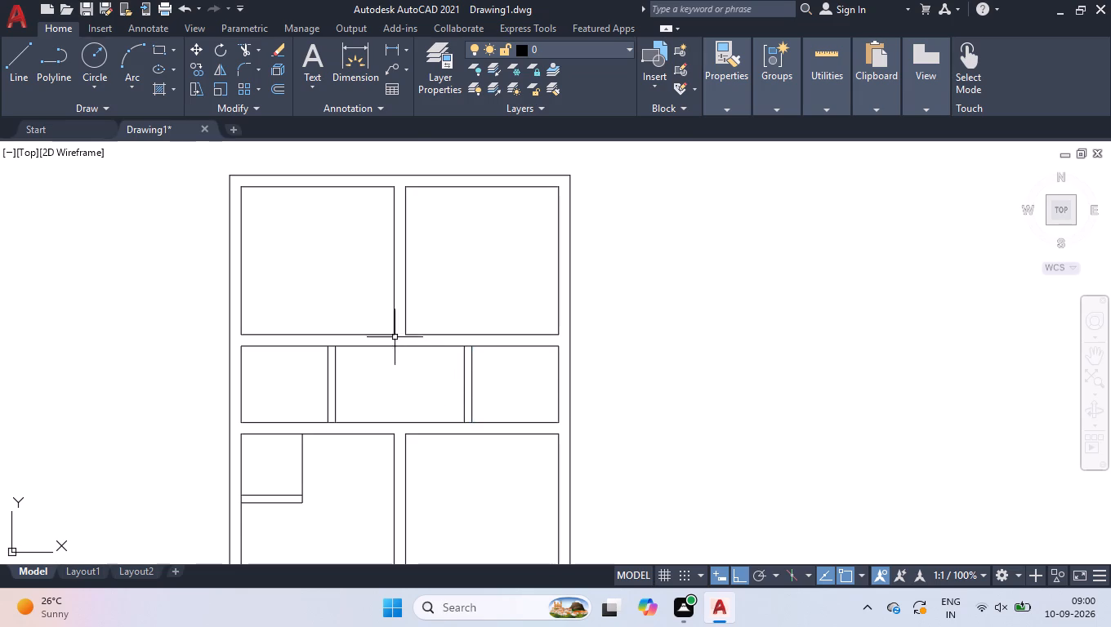
Draw a line across the uppermost cross wall, continuing the upper vertical partition's left line down to the wall's lower line.
{"action": "scroll", "coordinate": [386, 327], "scroll_direction": "up", "scroll_amount": 2}
{"action": "key", "text": "l"}
{"action": "key", "text": "Return"}
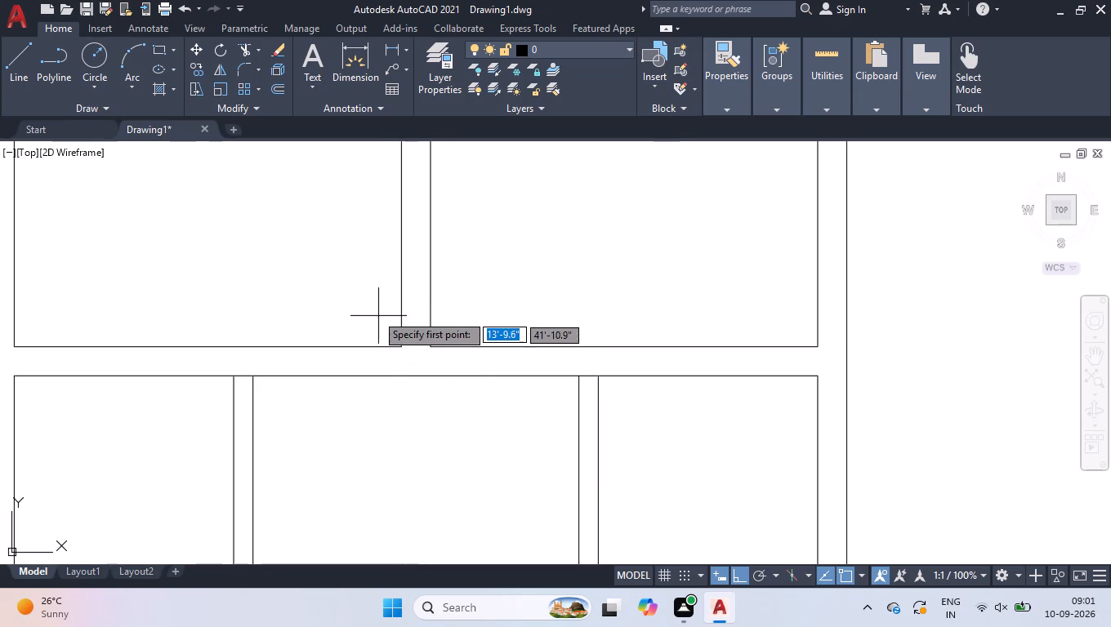
{"action": "left_click", "coordinate": [401, 343]}
{"action": "left_click", "coordinate": [402, 374]}
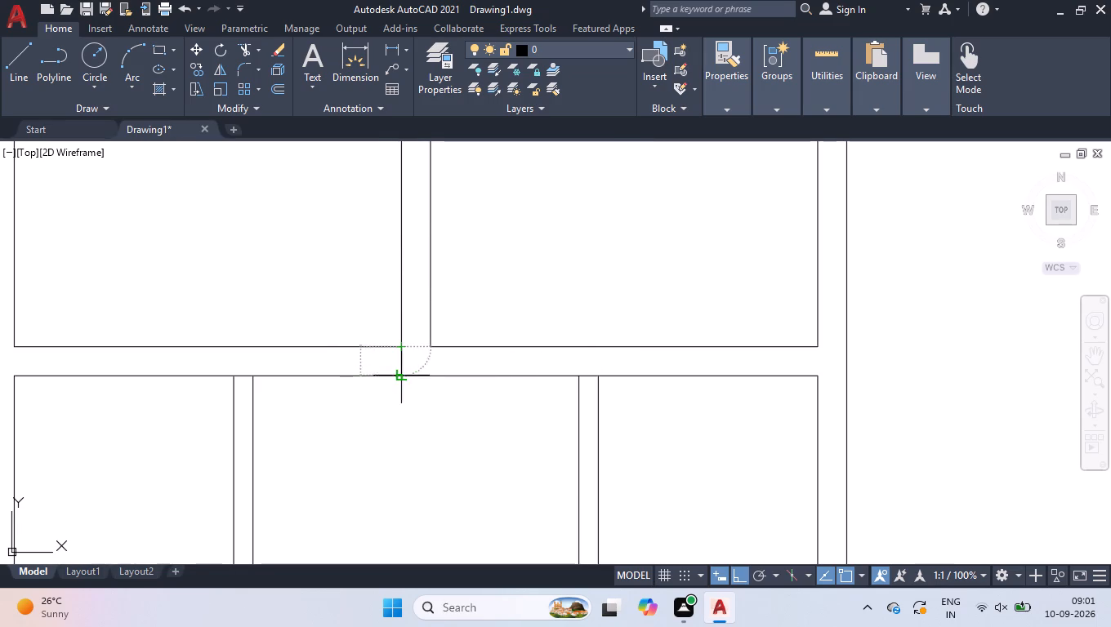
{"action": "key", "text": "space"}
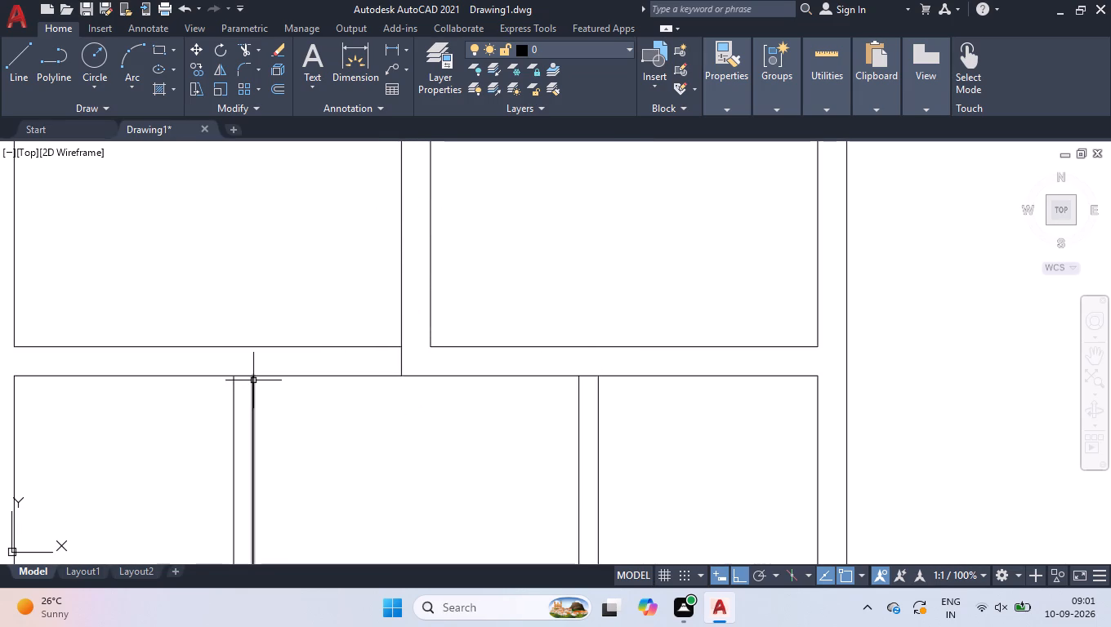
Stretch the right line of the second row's left partition up to the uppermost cross wall's upper line.
{"action": "left_click", "coordinate": [253, 380]}
{"action": "left_click", "coordinate": [253, 374]}
{"action": "left_click", "coordinate": [252, 347]}
{"action": "key", "text": "space"}
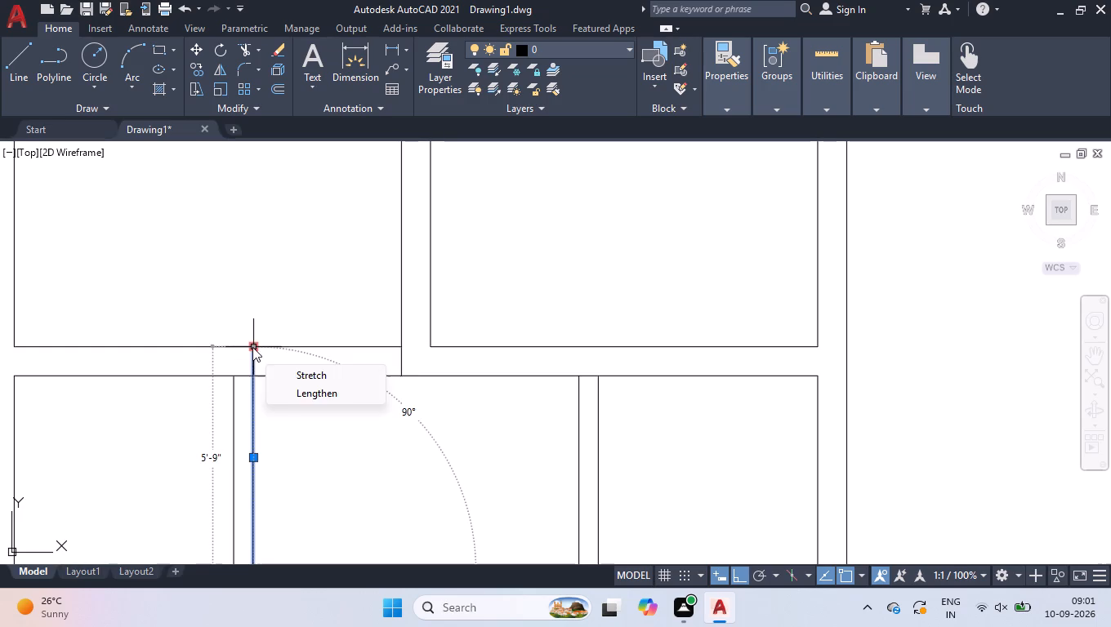
{"action": "key", "text": "space"}
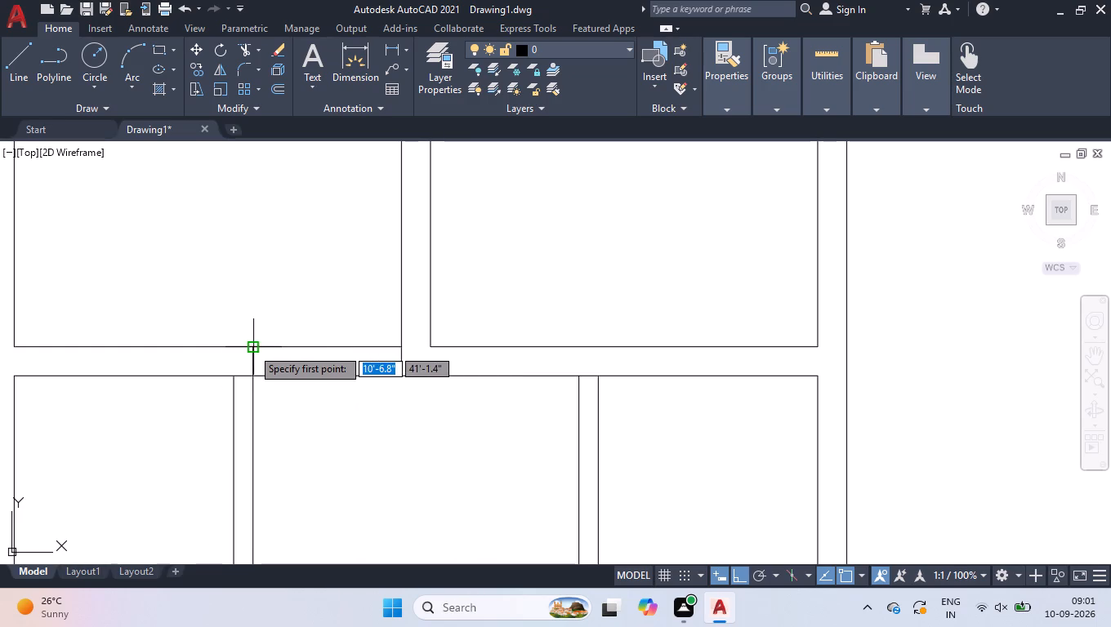
Check the distance along the uppermost cross wall's upper line from the left partition's right line to the upper vertical partition's left line.
{"action": "left_click", "coordinate": [252, 348]}
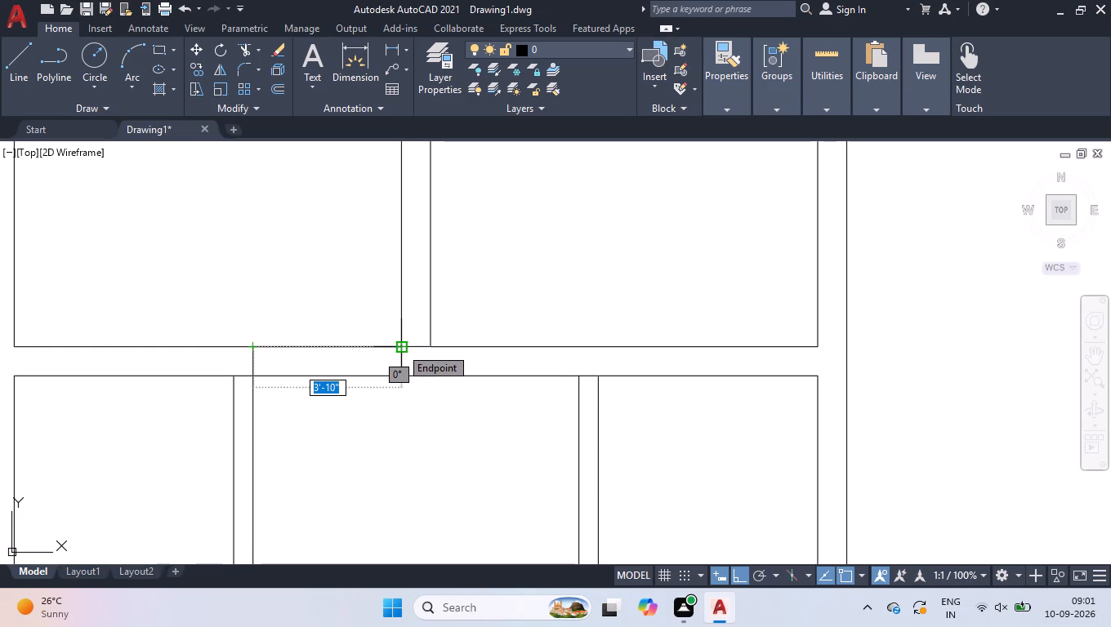
{"action": "key", "text": "space"}
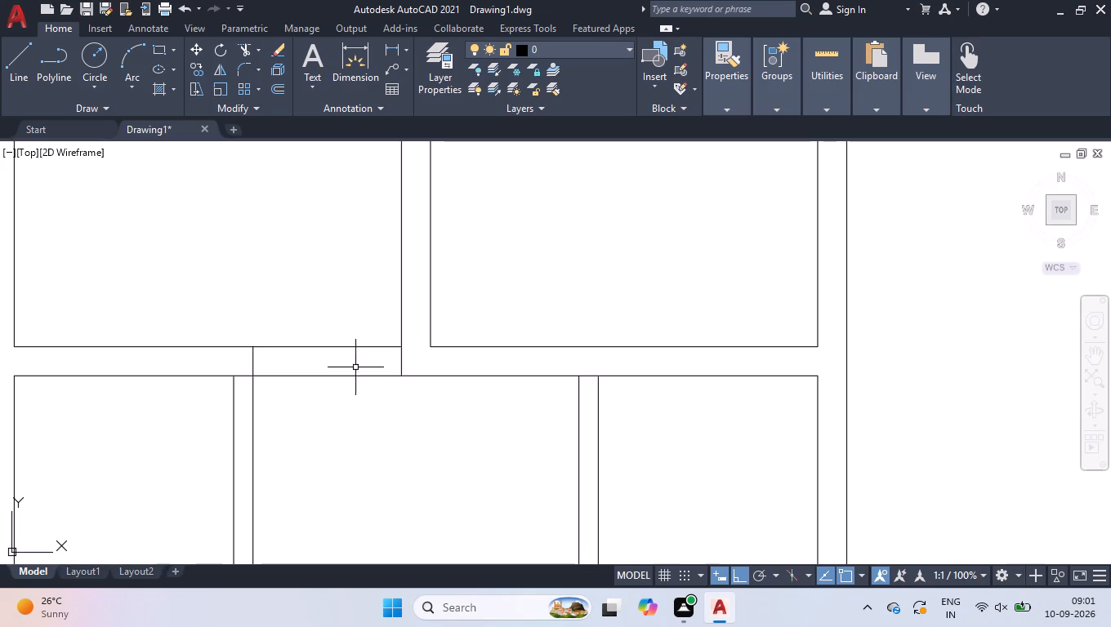
Move the short line across the uppermost cross wall, below the upper vertical partition's left line, 6" to the left.
{"action": "left_click", "coordinate": [374, 330]}
{"action": "left_click", "coordinate": [419, 395]}
{"action": "scroll", "coordinate": [323, 354], "scroll_direction": "up", "scroll_amount": 1}
{"action": "left_click", "coordinate": [447, 367]}
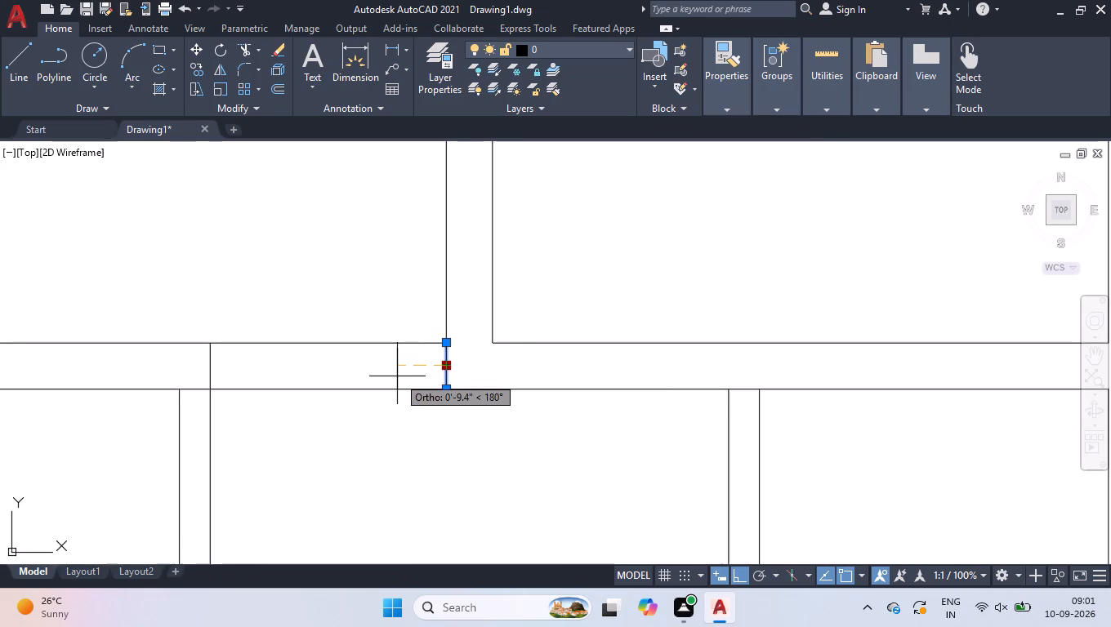
{"action": "key", "text": "6"}
{"action": "key", "text": "Return"}
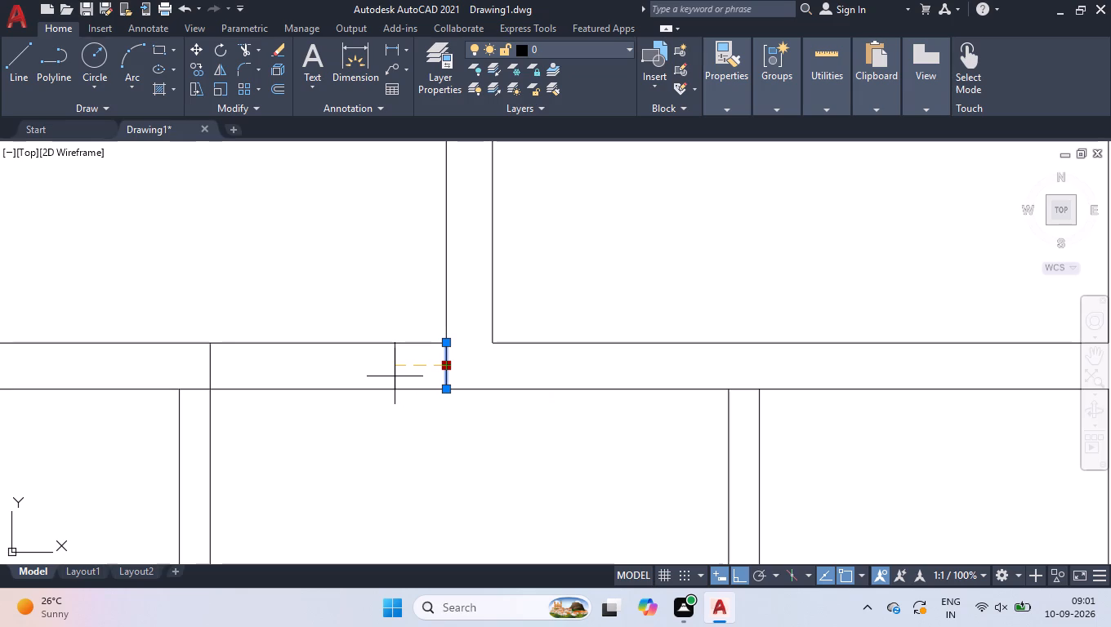
{"action": "key", "text": "Return"}
{"action": "key", "text": "Return"}
{"action": "key", "text": "Return"}
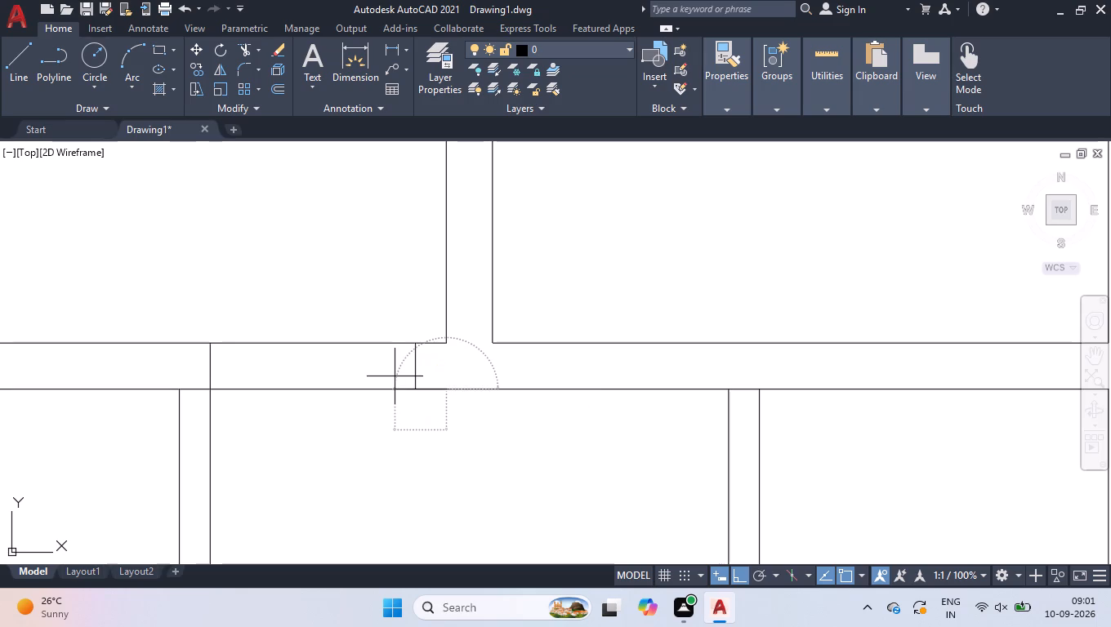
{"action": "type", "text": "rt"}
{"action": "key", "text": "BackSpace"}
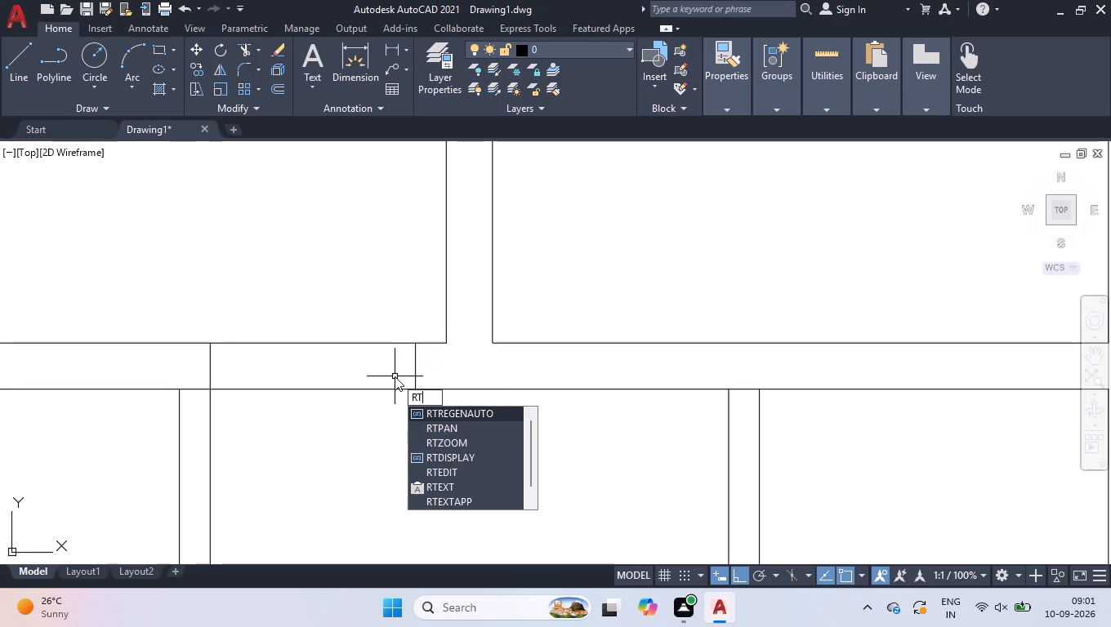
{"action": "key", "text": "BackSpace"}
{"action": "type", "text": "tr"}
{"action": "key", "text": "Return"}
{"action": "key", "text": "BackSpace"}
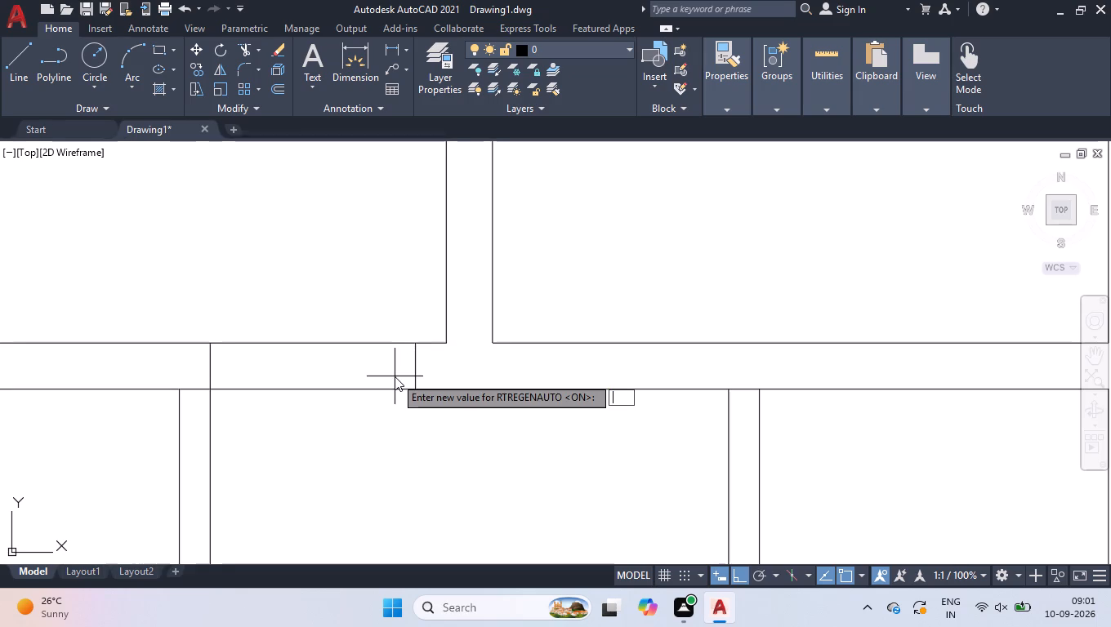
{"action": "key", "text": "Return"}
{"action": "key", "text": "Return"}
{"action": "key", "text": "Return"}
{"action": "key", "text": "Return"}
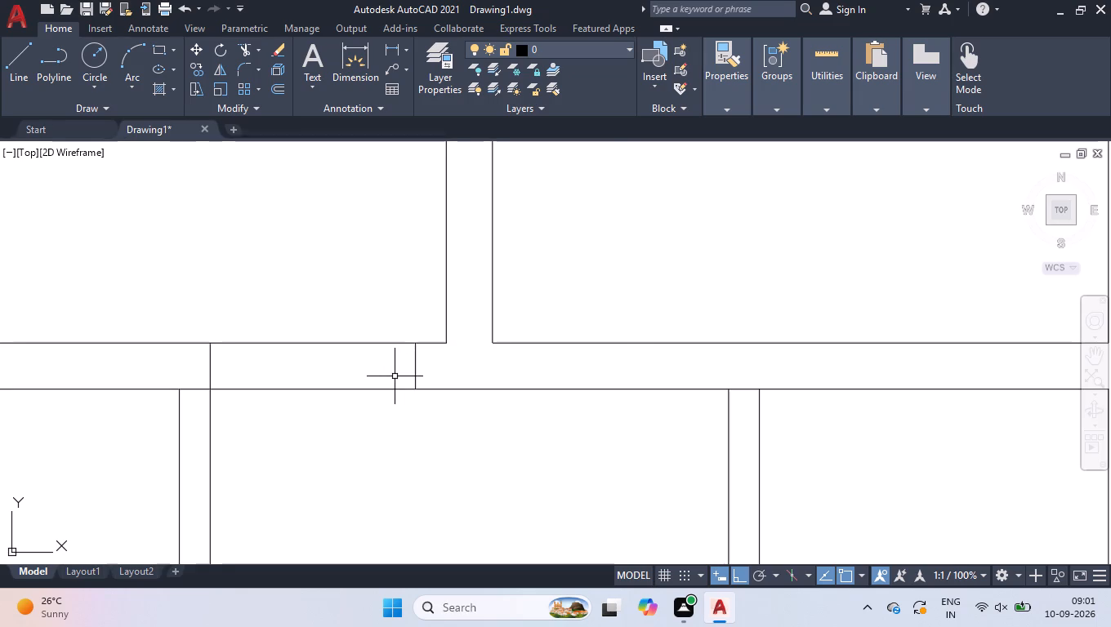
Trim both lines of the uppermost cross wall between the left partition's right line and the moved short line to form an opening.
{"action": "type", "text": "tr"}
{"action": "key", "text": "Return"}
{"action": "left_click", "coordinate": [366, 297]}
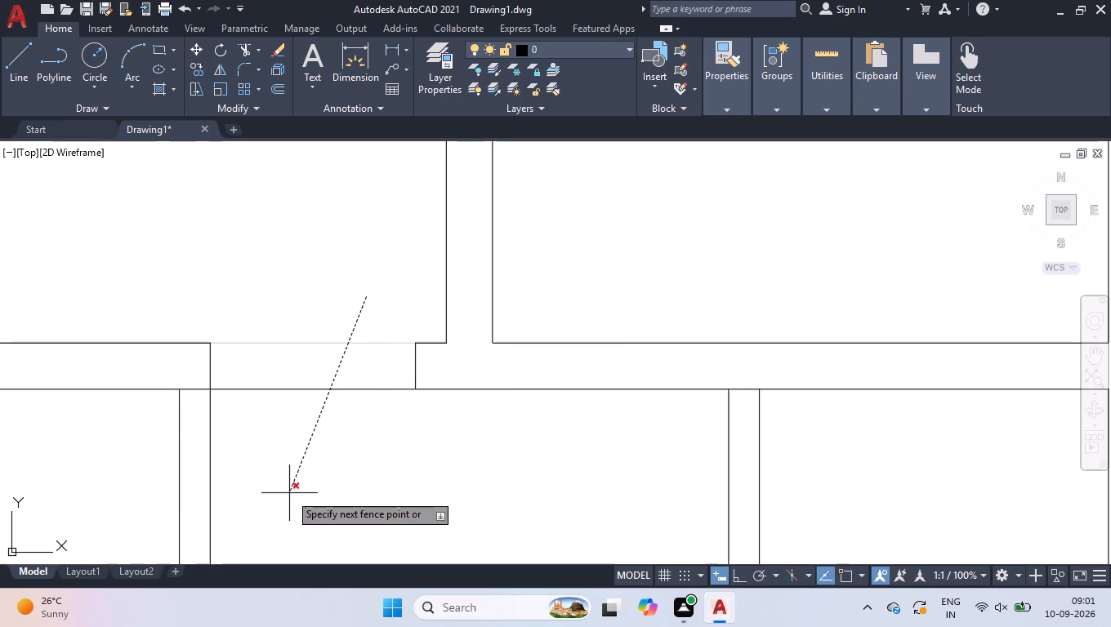
{"action": "left_click", "coordinate": [289, 491]}
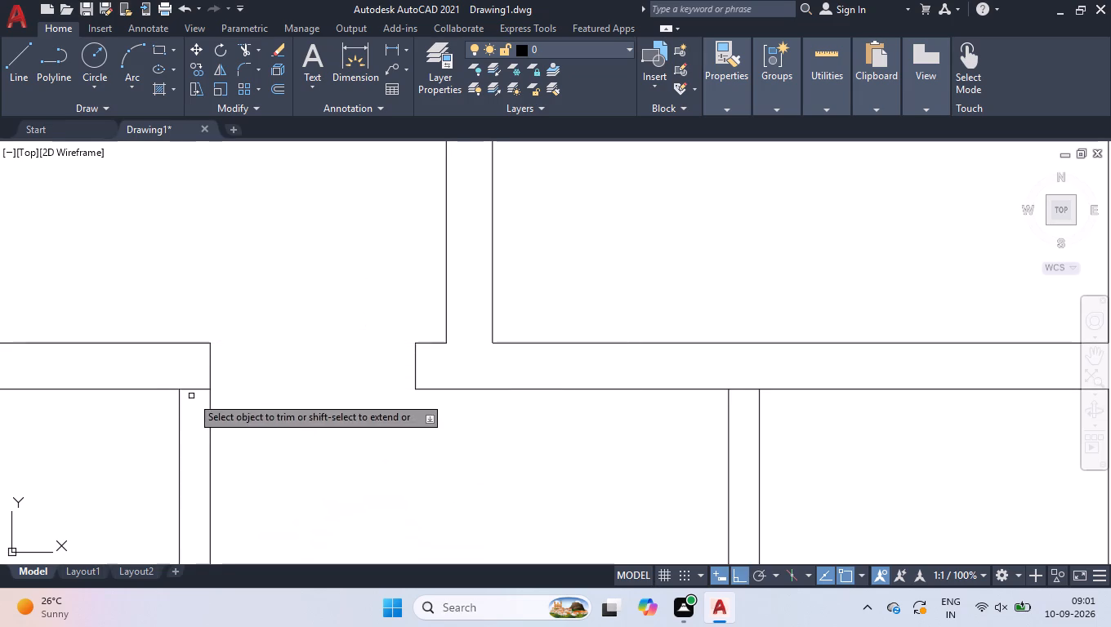
Trim away the cross-wall line segments between the second row's left partition lines at the partition's upper and lower ends.
{"action": "left_click", "coordinate": [189, 392]}
{"action": "left_click", "coordinate": [191, 376]}
{"action": "key", "text": "space"}
{"action": "scroll", "coordinate": [282, 408], "scroll_direction": "down", "scroll_amount": 2}
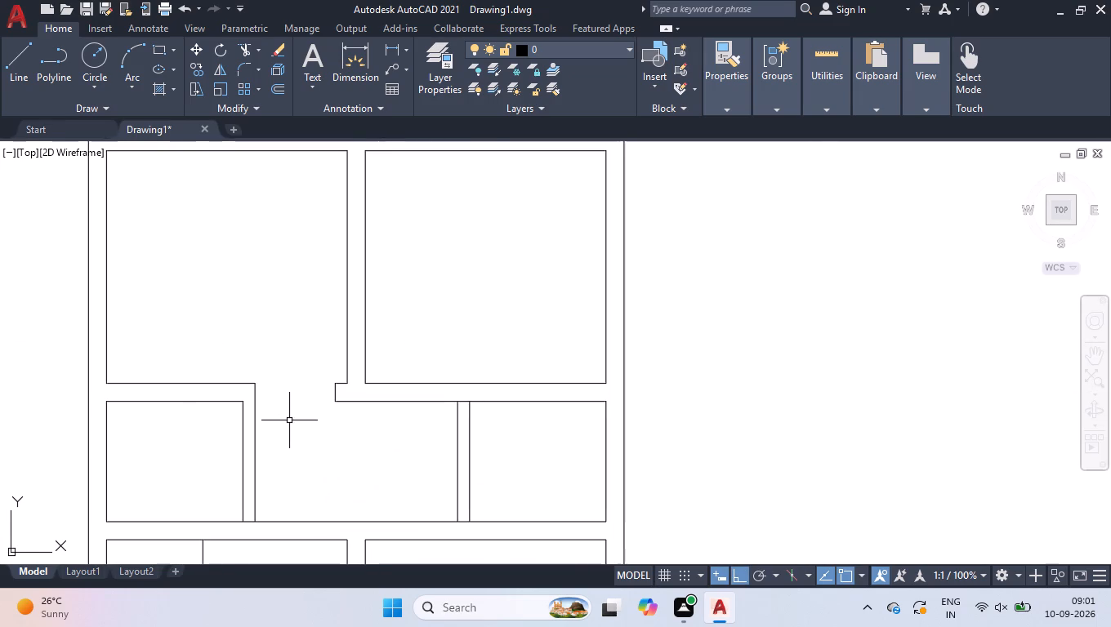
{"action": "key", "text": "space"}
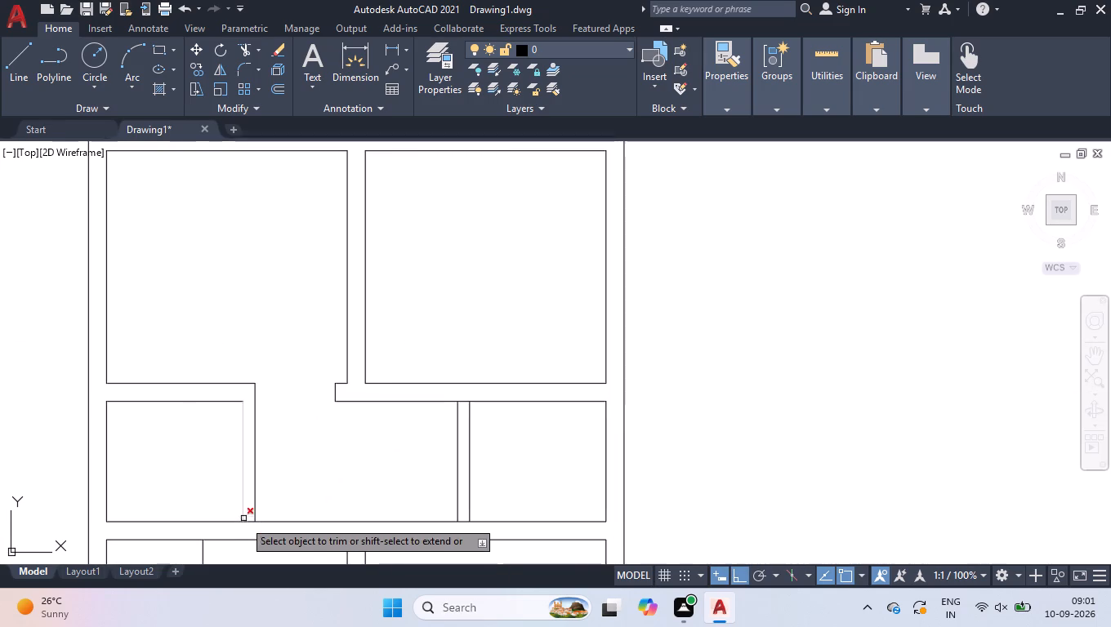
{"action": "left_click", "coordinate": [248, 524]}
{"action": "key", "text": "space"}
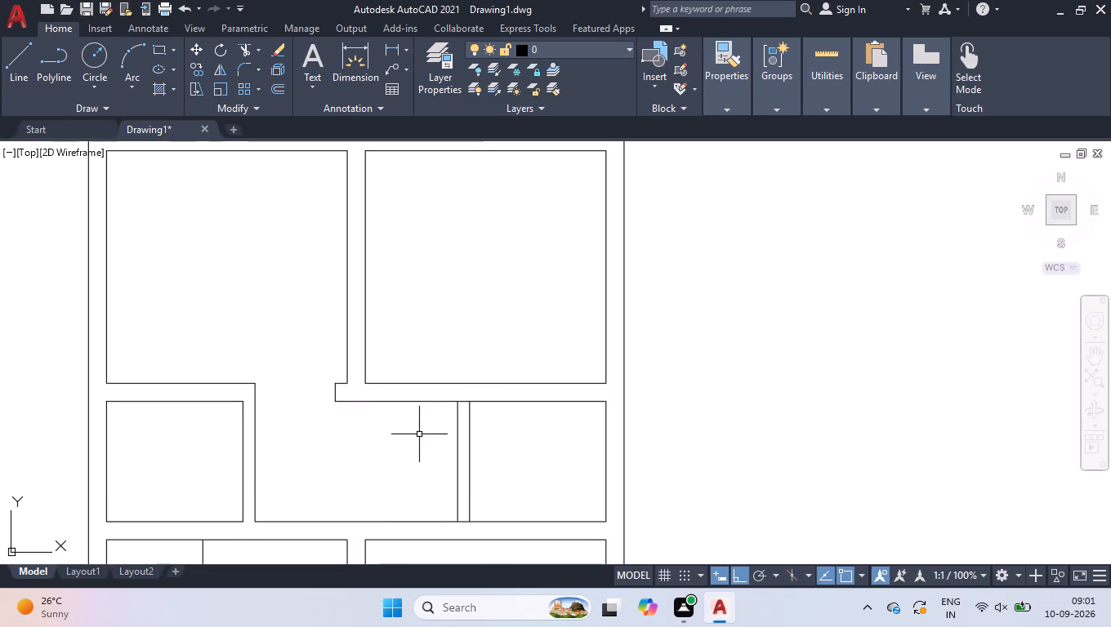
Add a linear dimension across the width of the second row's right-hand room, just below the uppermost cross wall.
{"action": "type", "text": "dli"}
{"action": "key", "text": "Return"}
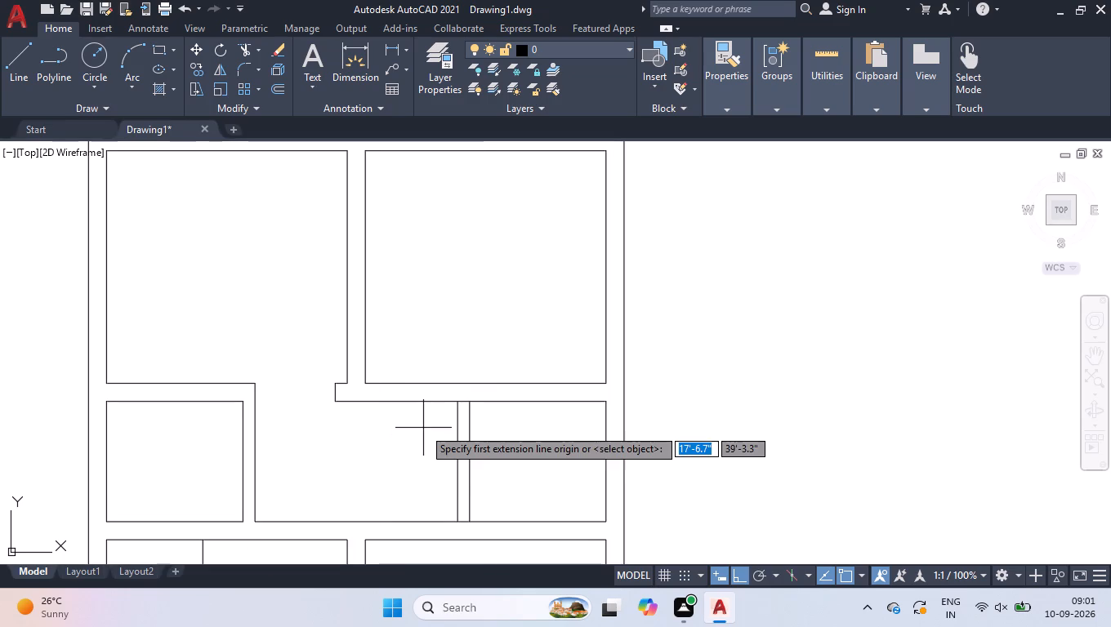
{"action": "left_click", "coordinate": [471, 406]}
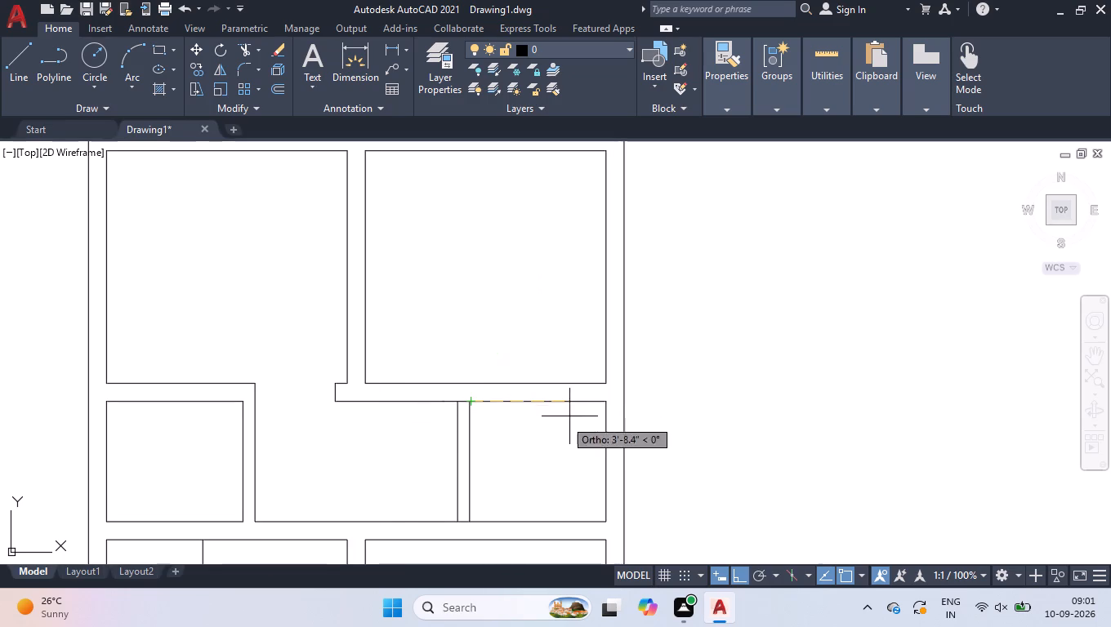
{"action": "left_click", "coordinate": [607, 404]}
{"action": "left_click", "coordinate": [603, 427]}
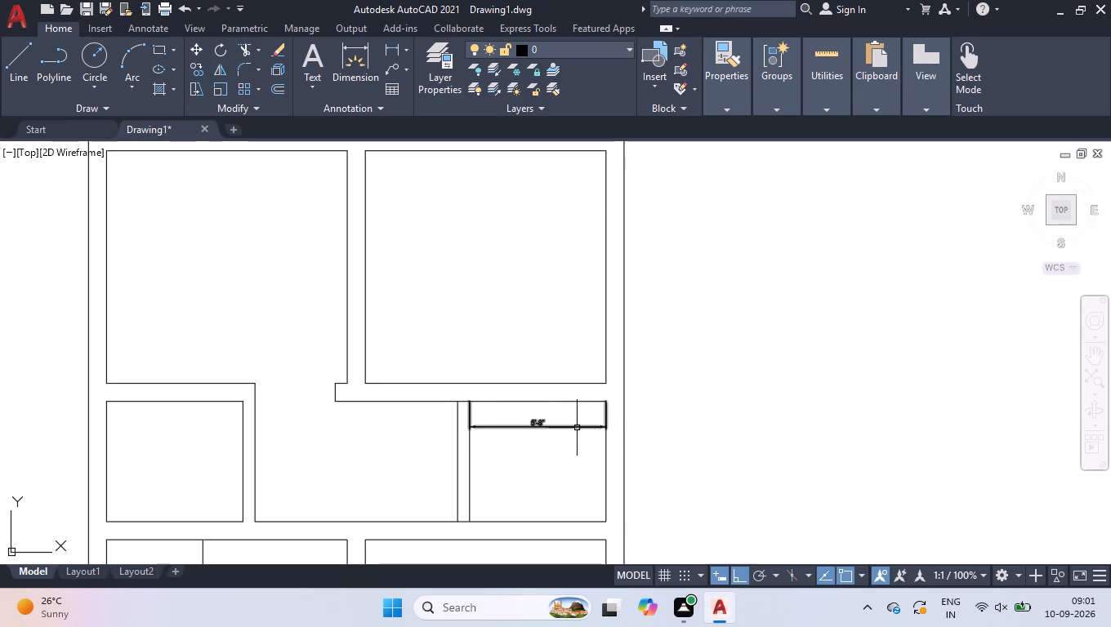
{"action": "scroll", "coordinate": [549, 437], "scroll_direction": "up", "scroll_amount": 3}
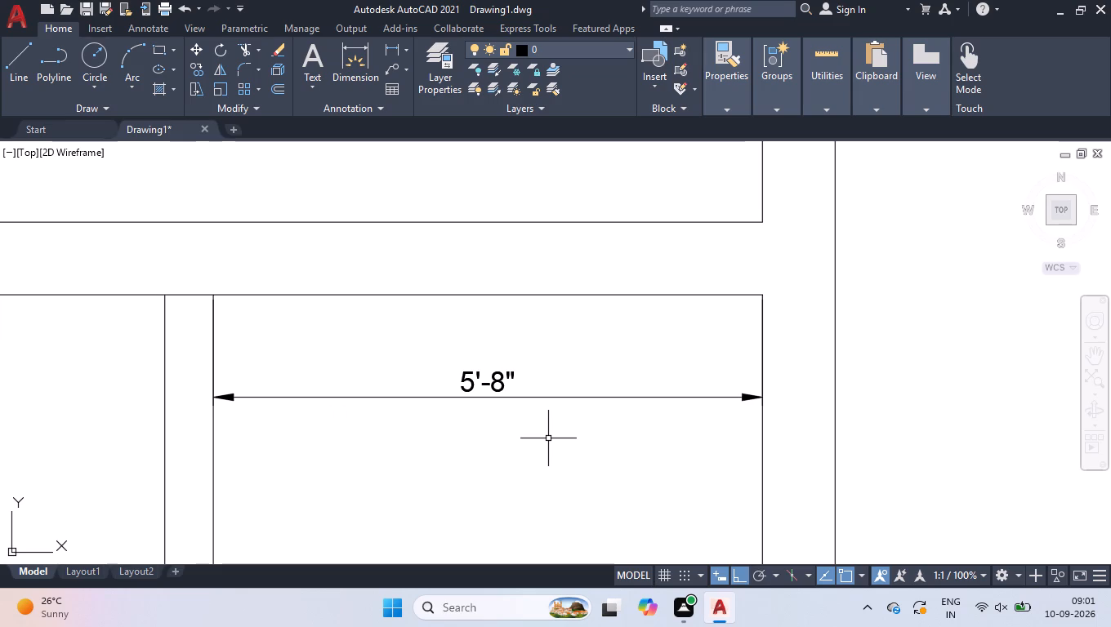
Draw a line across the uppermost cross wall, continuing the right line of the second row's right partition up to the wall's upper line.
{"action": "key", "text": "l"}
{"action": "key", "text": "Return"}
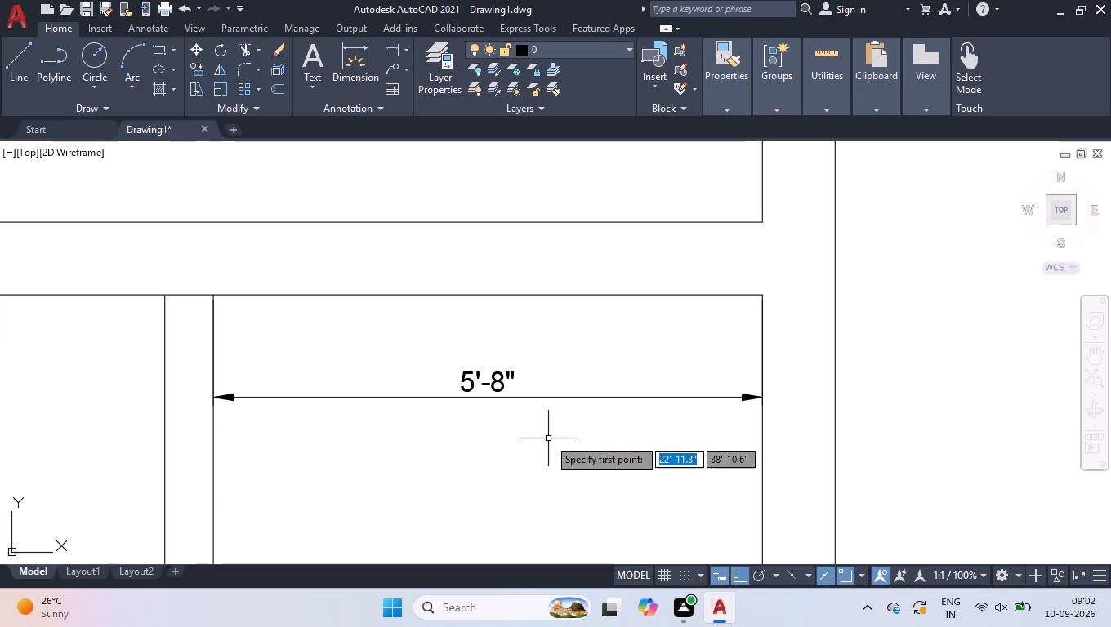
{"action": "left_click", "coordinate": [208, 294]}
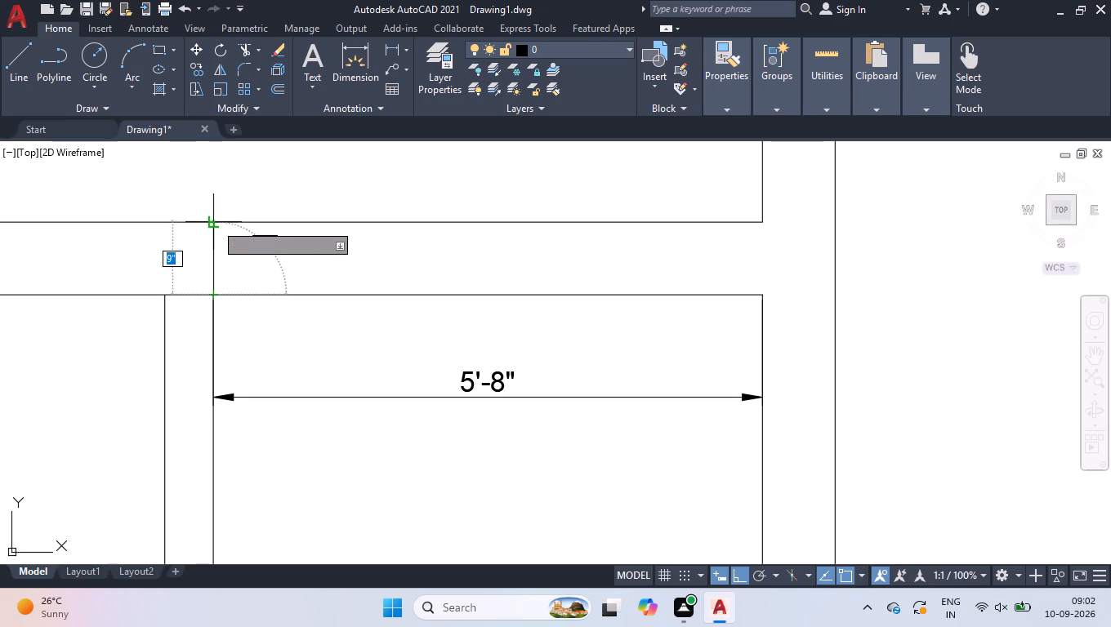
{"action": "left_click", "coordinate": [215, 222]}
{"action": "key", "text": "space"}
Move the new line across the uppermost cross wall 1' to the right.
{"action": "left_click", "coordinate": [186, 204]}
{"action": "left_click", "coordinate": [239, 340]}
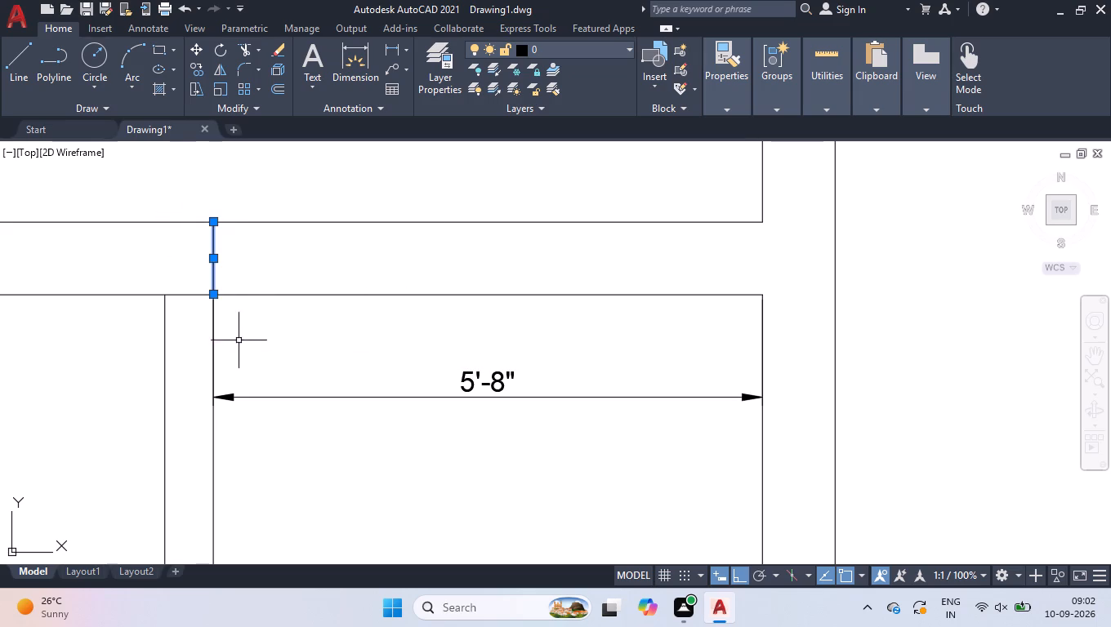
{"action": "left_click", "coordinate": [212, 258]}
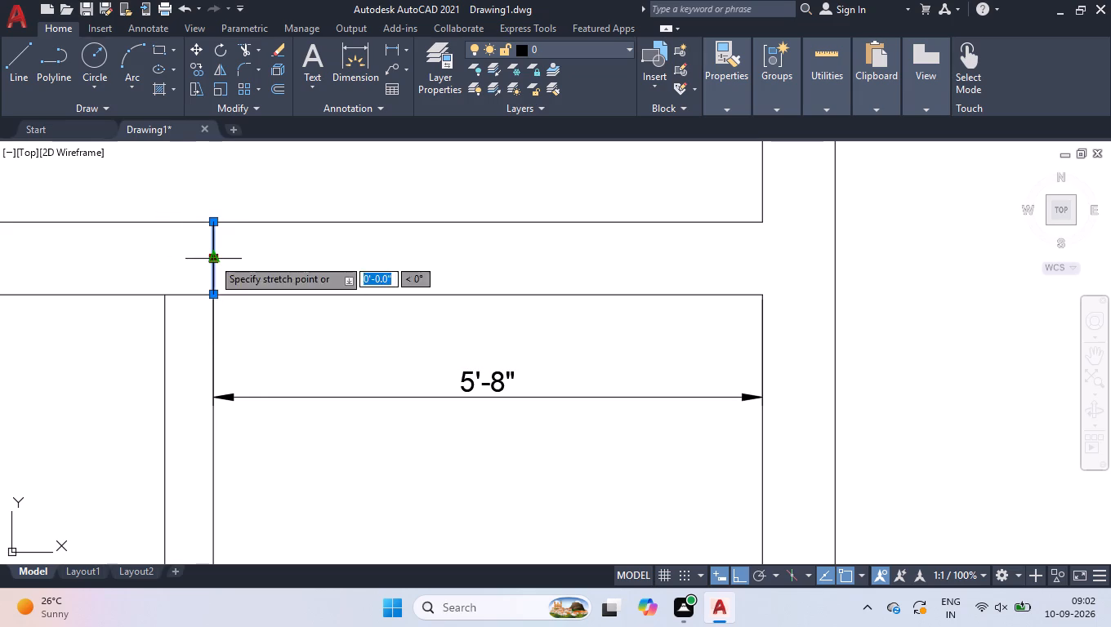
{"action": "type", "text": "1'"}
{"action": "key", "text": "Return"}
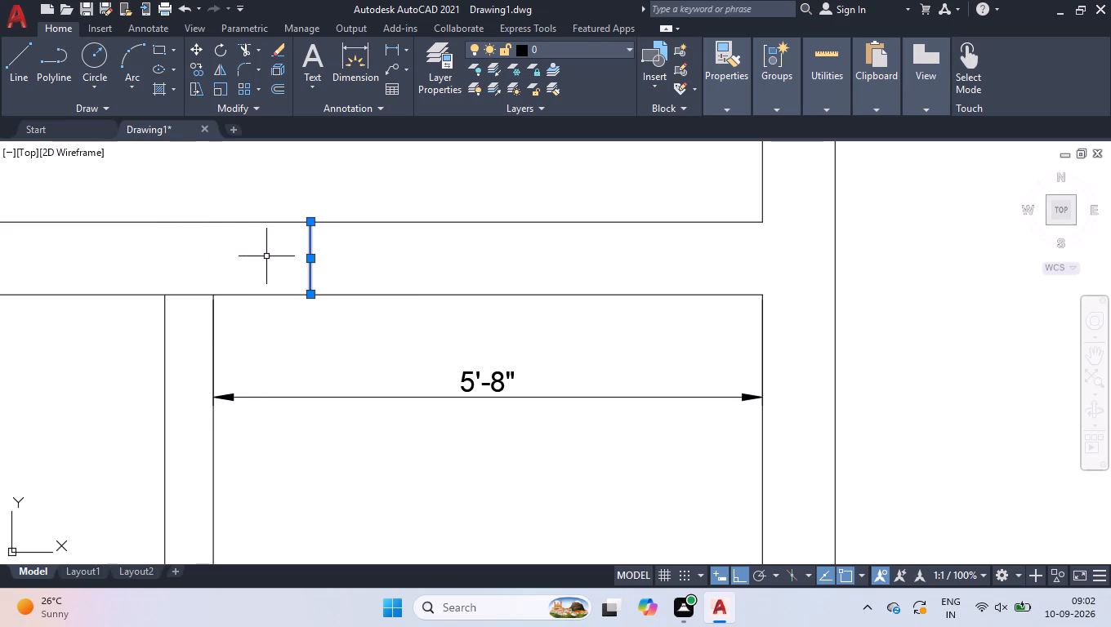
Offset the moved line 2'8" to the right within the uppermost cross wall.
{"action": "type", "text": "off"}
{"action": "key", "text": "Return"}
{"action": "type", "text": "3'"}
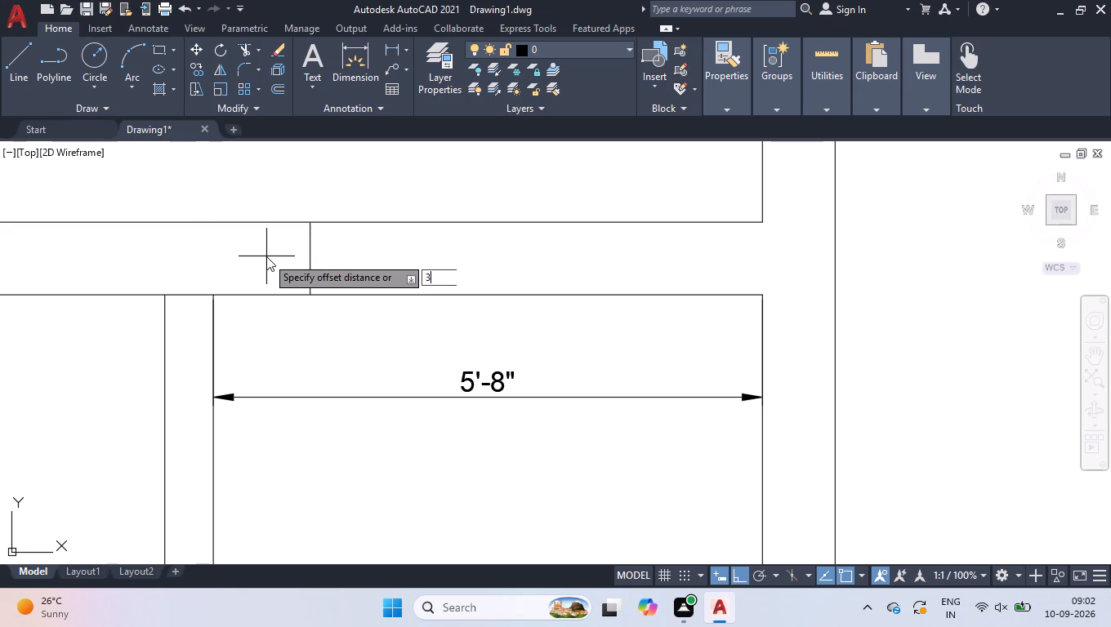
{"action": "key", "text": "BackSpace"}
{"action": "key", "text": "BackSpace"}
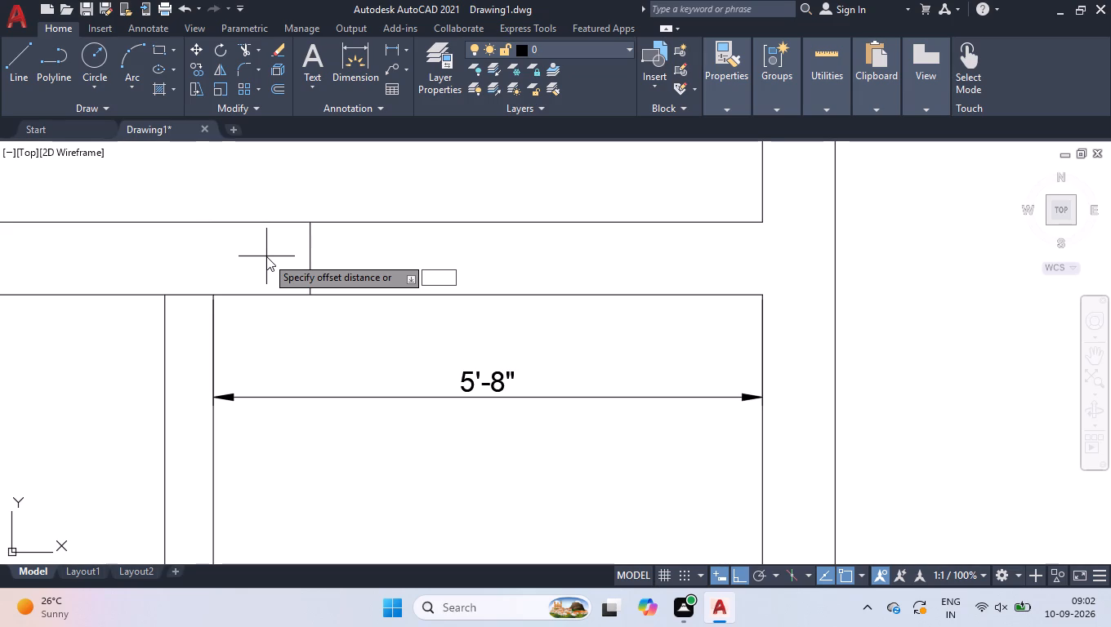
{"action": "type", "text": "2'8"}
{"action": "key", "text": "Return"}
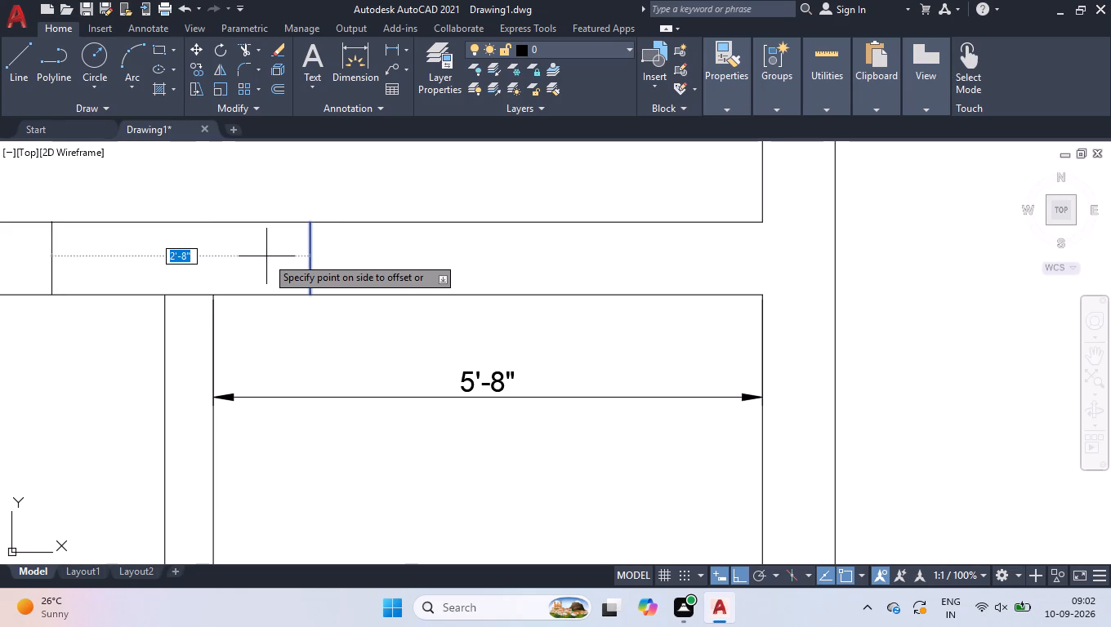
{"action": "left_click", "coordinate": [636, 239]}
{"action": "key", "text": "space"}
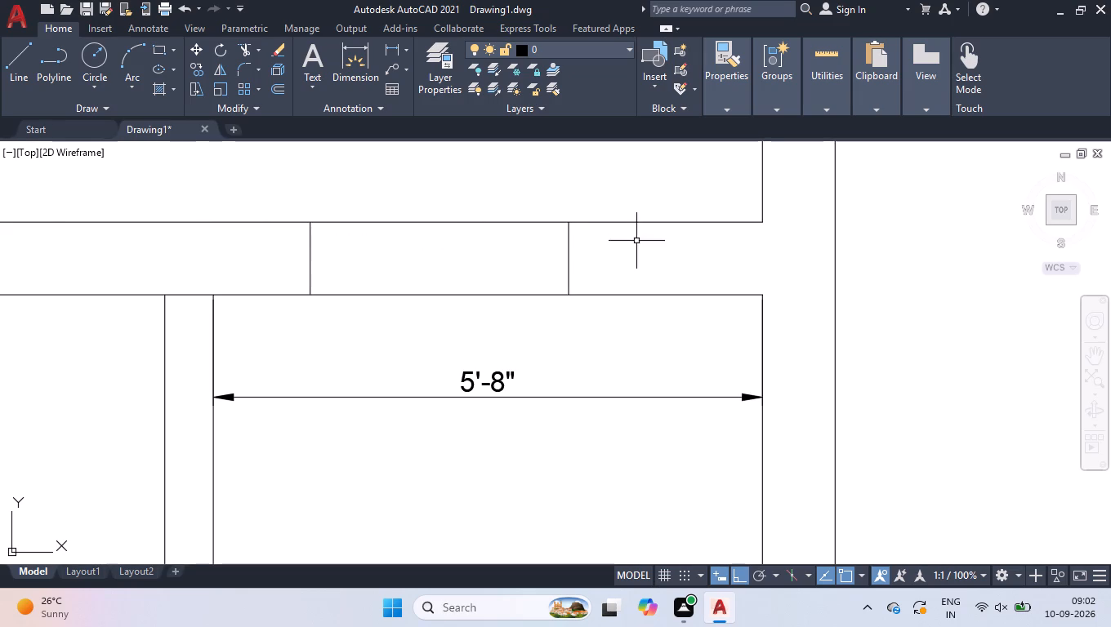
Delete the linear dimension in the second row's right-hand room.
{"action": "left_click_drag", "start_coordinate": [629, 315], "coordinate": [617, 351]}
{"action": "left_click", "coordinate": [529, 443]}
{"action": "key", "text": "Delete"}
Trim both lines of the uppermost cross wall between the two offset lines to form an opening above the second row's right-hand room.
{"action": "type", "text": "tr"}
{"action": "key", "text": "Return"}
{"action": "left_click", "coordinate": [434, 372]}
{"action": "left_click", "coordinate": [427, 180]}
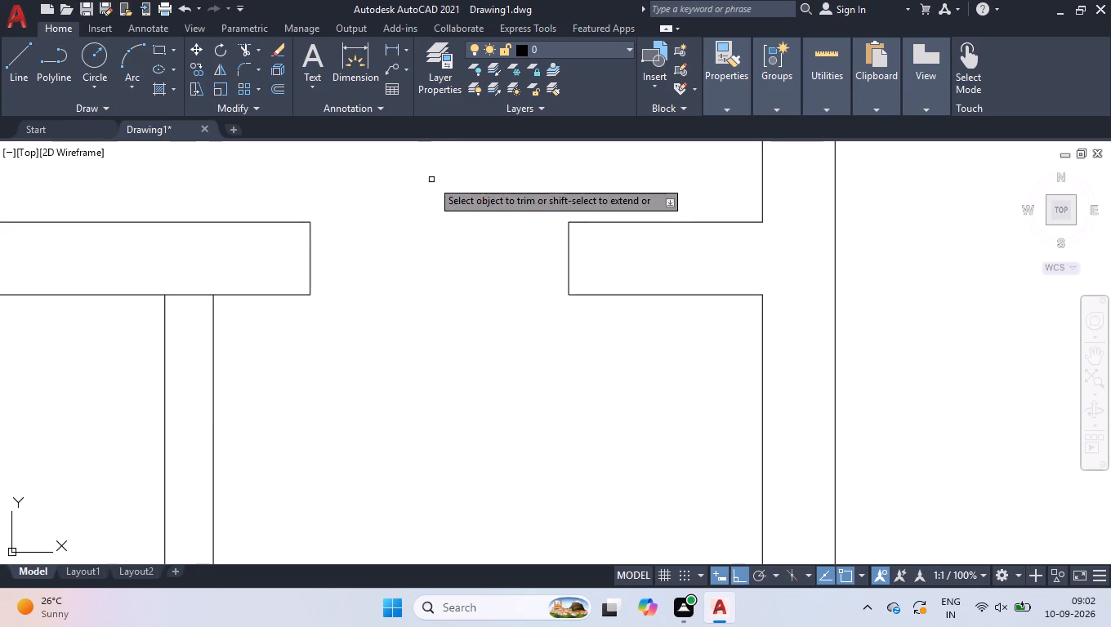
{"action": "key", "text": "space"}
Trim the uppermost cross wall's lower line between the two lines of the second row's right partition.
{"action": "scroll", "coordinate": [495, 296], "scroll_direction": "down", "scroll_amount": 1}
{"action": "scroll", "coordinate": [297, 305], "scroll_direction": "up", "scroll_amount": 2}
{"action": "key", "text": "space"}
{"action": "left_click", "coordinate": [298, 291]}
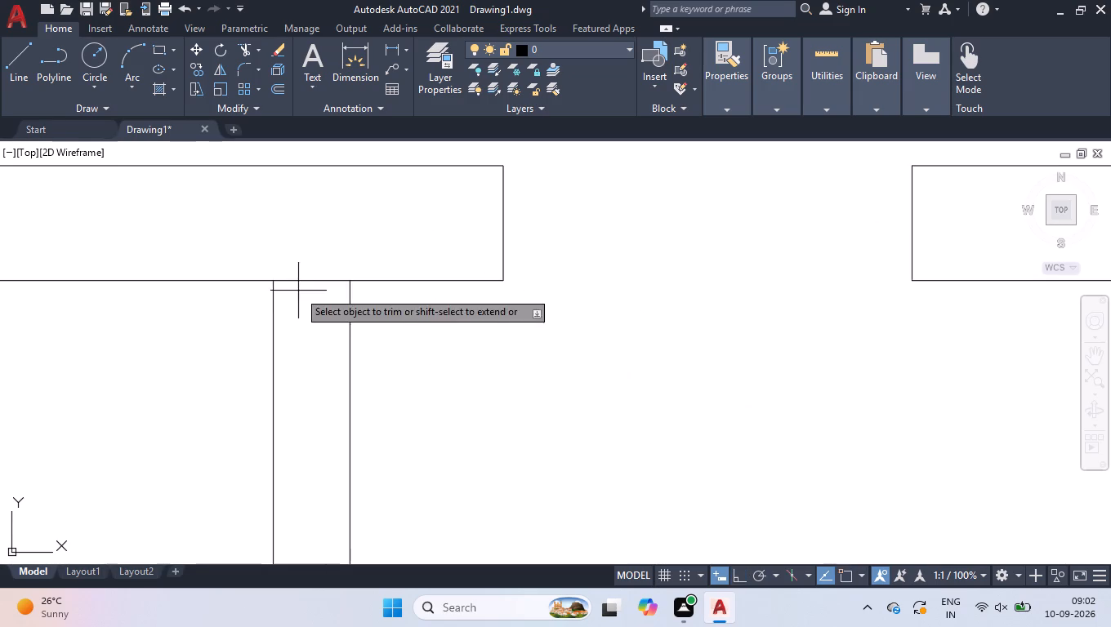
{"action": "left_click", "coordinate": [306, 256]}
{"action": "key", "text": "space"}
Add a linear dimension along the uppermost cross wall's underside, from the upper vertical partition's right line to the right partition's left line.
{"action": "scroll", "coordinate": [480, 300], "scroll_direction": "down", "scroll_amount": 4}
{"action": "scroll", "coordinate": [371, 296], "scroll_direction": "up", "scroll_amount": 2}
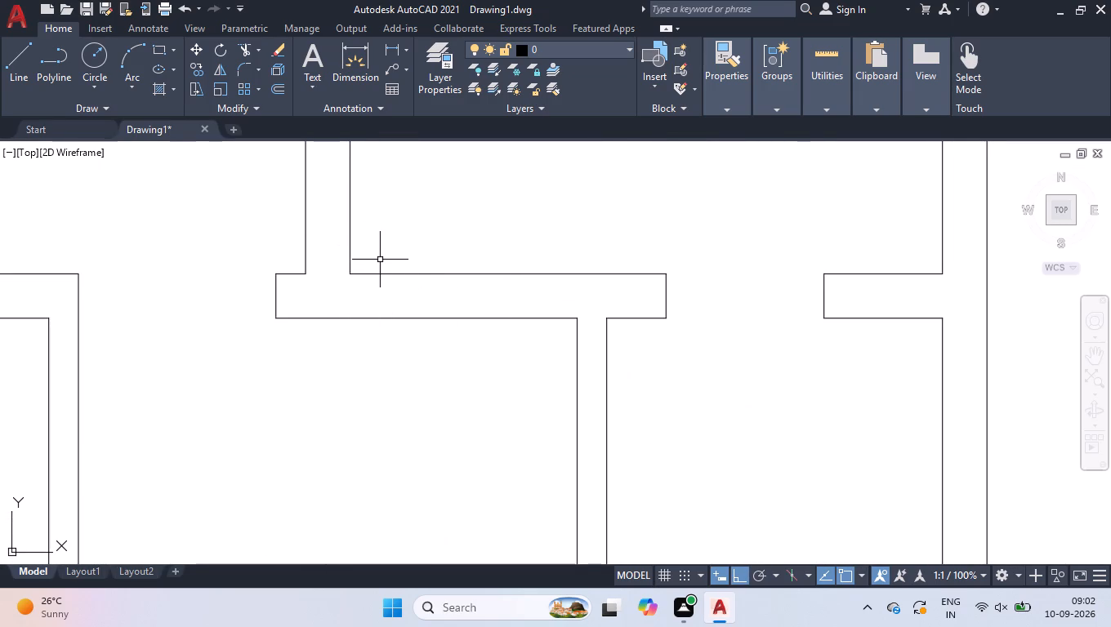
{"action": "scroll", "coordinate": [382, 260], "scroll_direction": "up", "scroll_amount": 1}
{"action": "type", "text": "dli"}
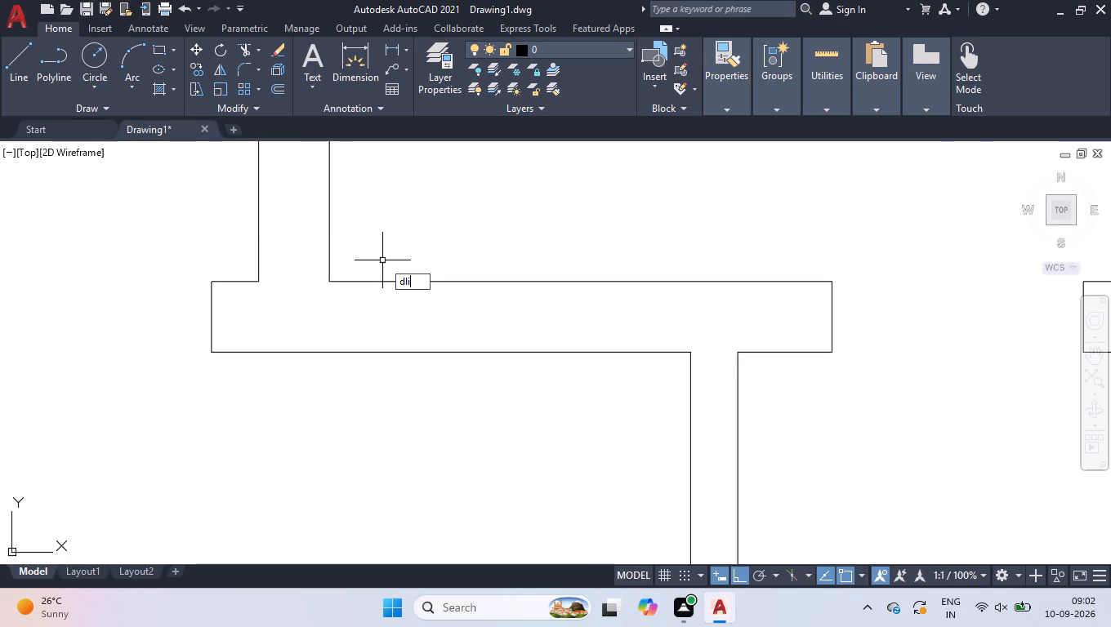
{"action": "key", "text": "Return"}
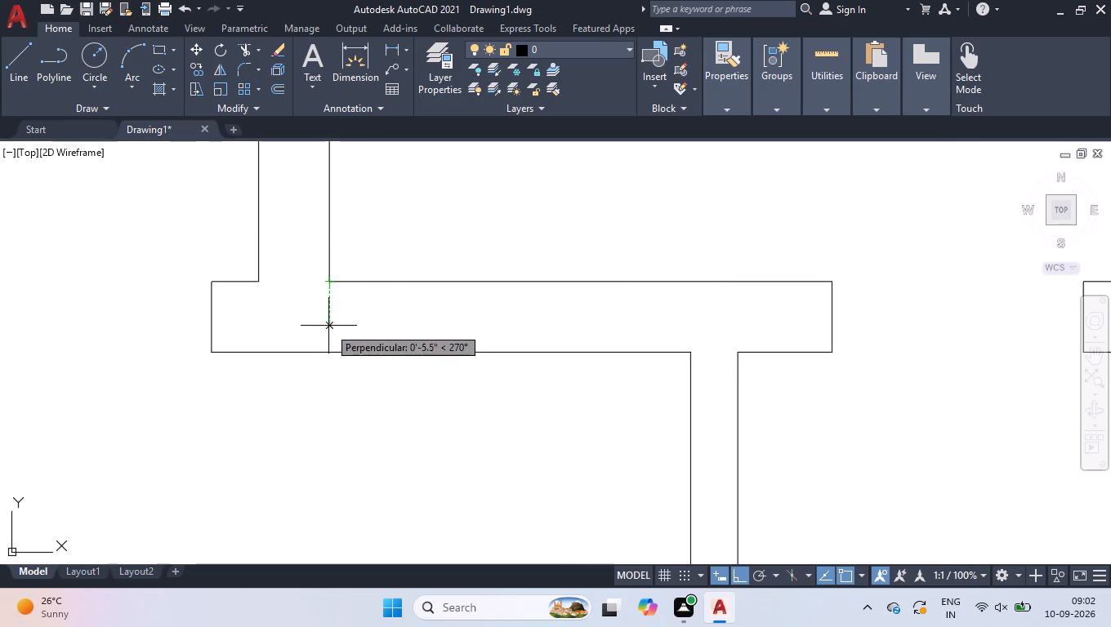
{"action": "left_click", "coordinate": [331, 353]}
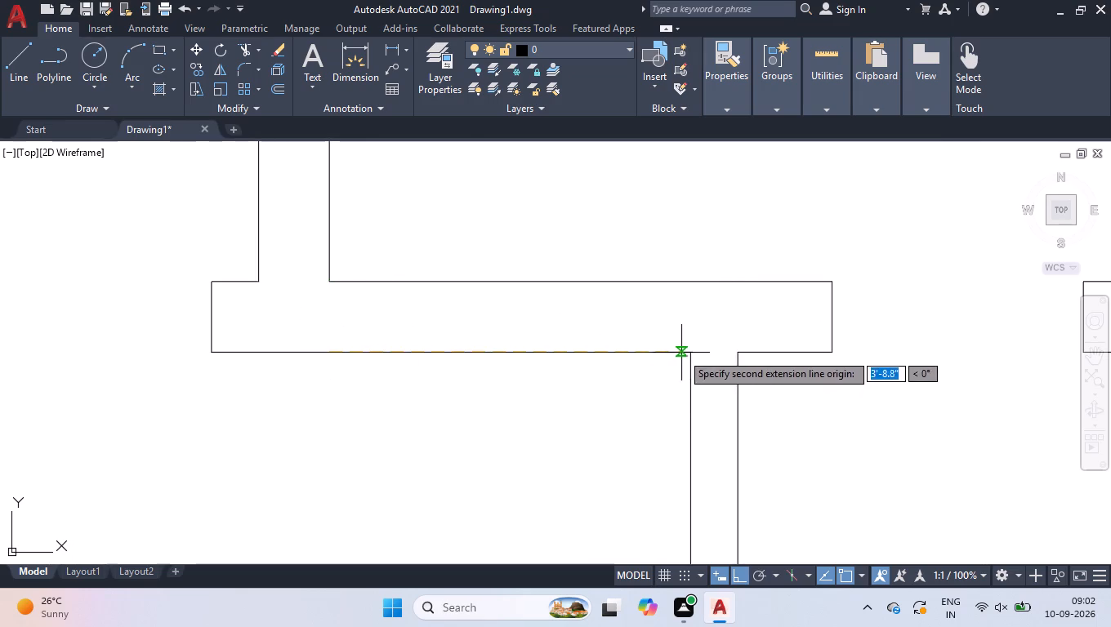
{"action": "left_click", "coordinate": [688, 355]}
{"action": "left_click", "coordinate": [624, 399]}
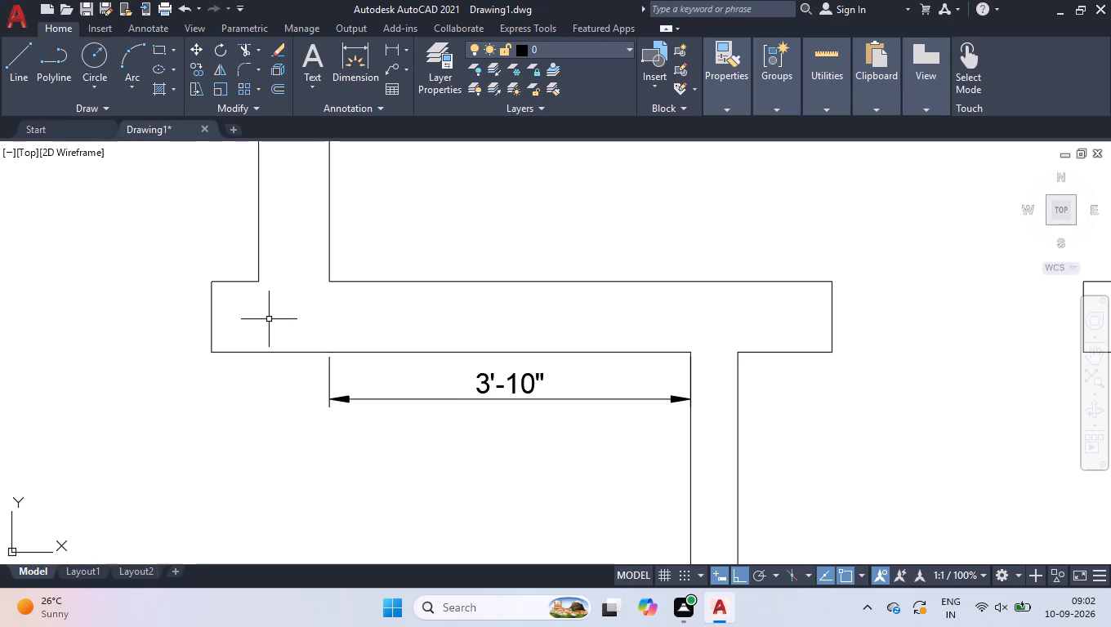
Draw a line across the uppermost cross wall at the upper vertical partition's right line and shift it about 5.7" to the right.
{"action": "key", "text": "l"}
{"action": "key", "text": "Return"}
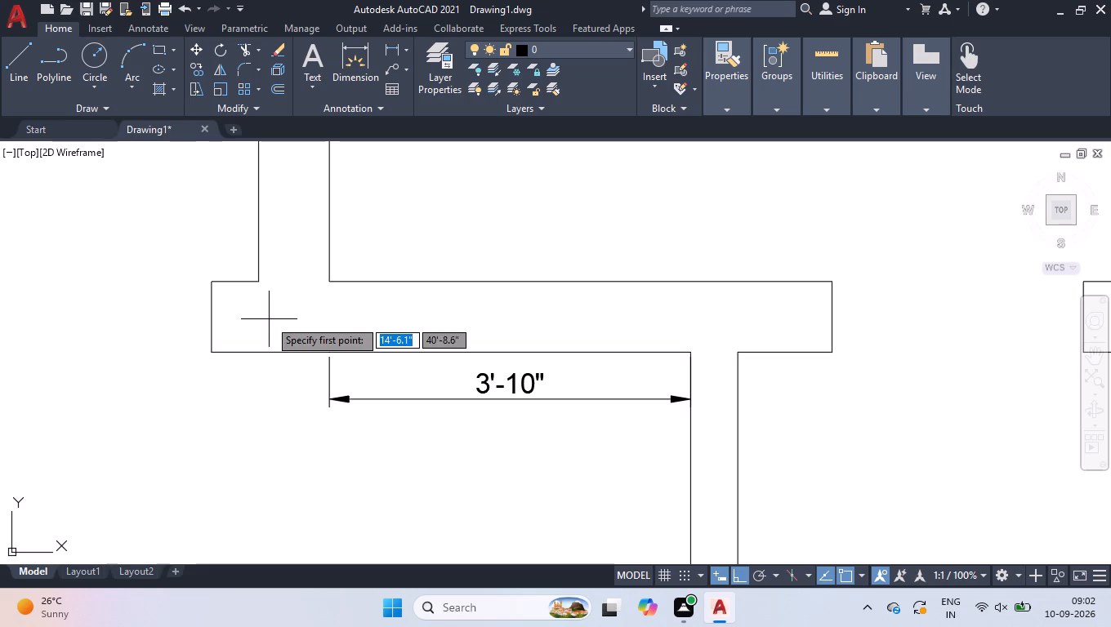
{"action": "left_click", "coordinate": [328, 287]}
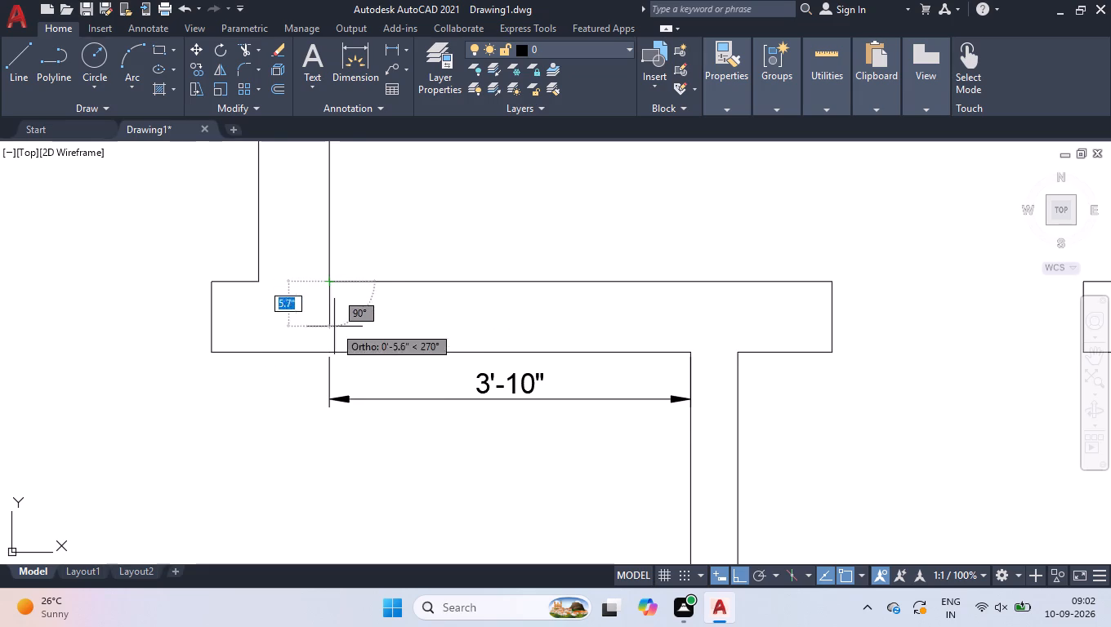
{"action": "left_click", "coordinate": [332, 349]}
{"action": "key", "text": "space"}
{"action": "left_click", "coordinate": [311, 271]}
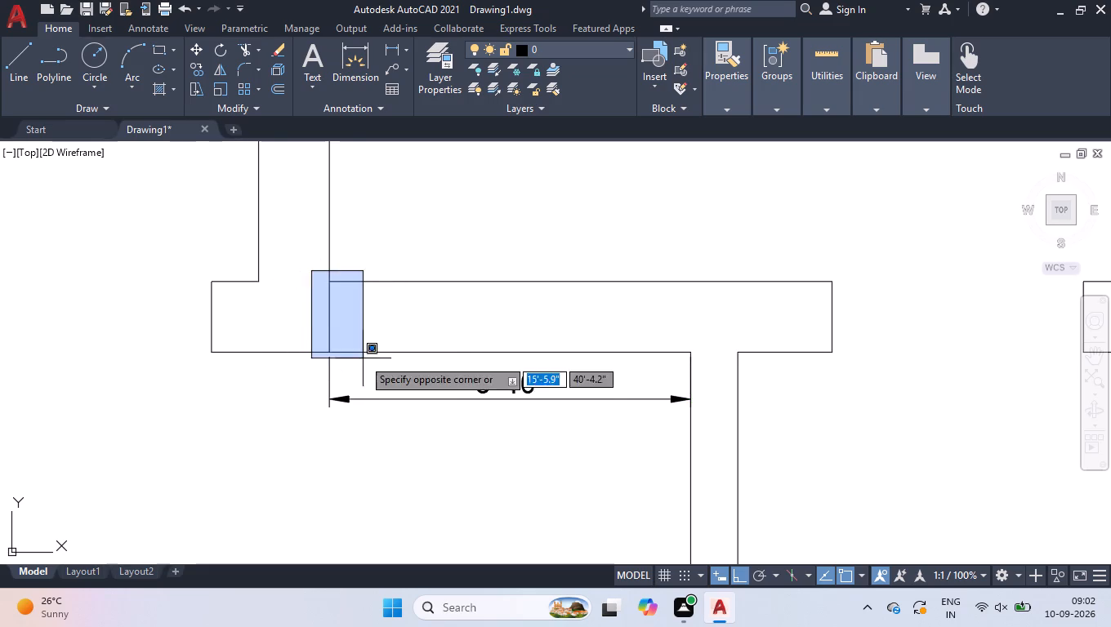
{"action": "left_click", "coordinate": [367, 373]}
{"action": "left_click", "coordinate": [327, 314]}
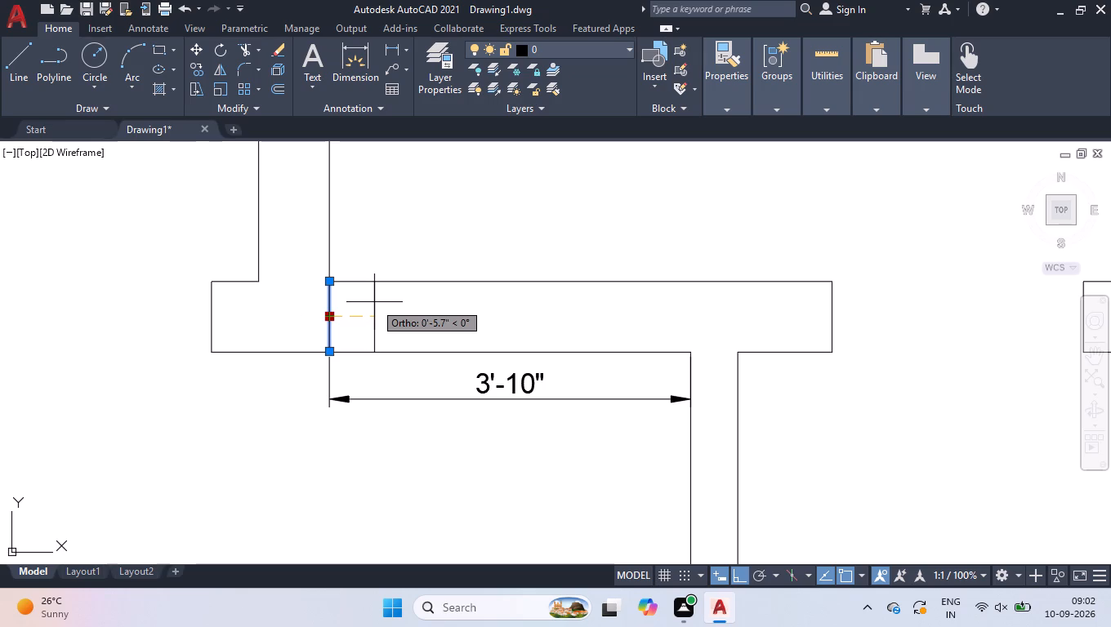
{"action": "left_click", "coordinate": [374, 302]}
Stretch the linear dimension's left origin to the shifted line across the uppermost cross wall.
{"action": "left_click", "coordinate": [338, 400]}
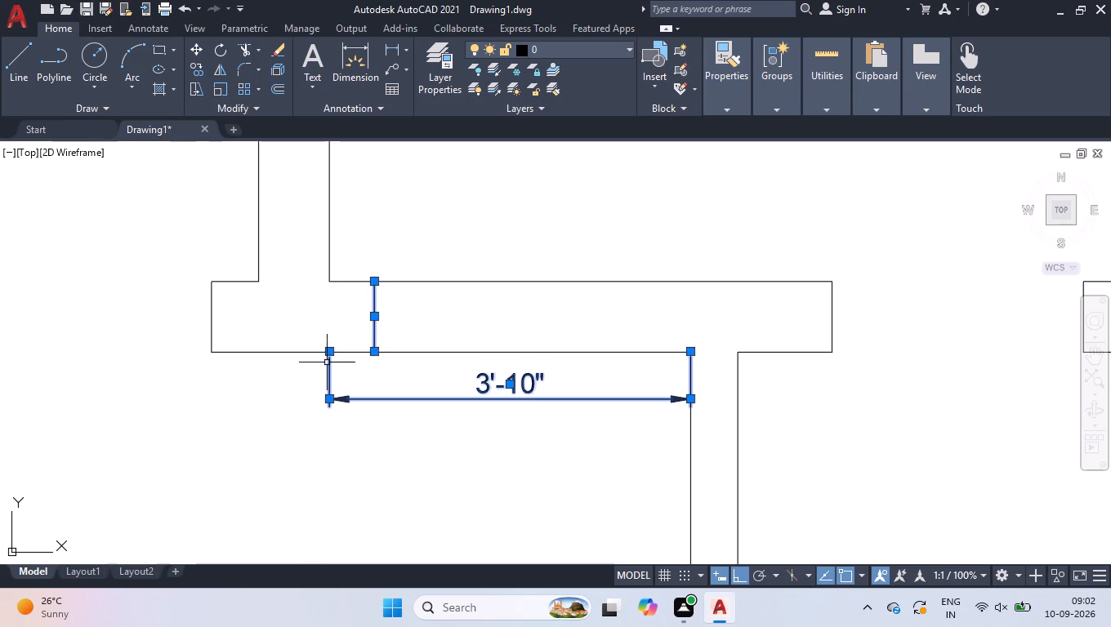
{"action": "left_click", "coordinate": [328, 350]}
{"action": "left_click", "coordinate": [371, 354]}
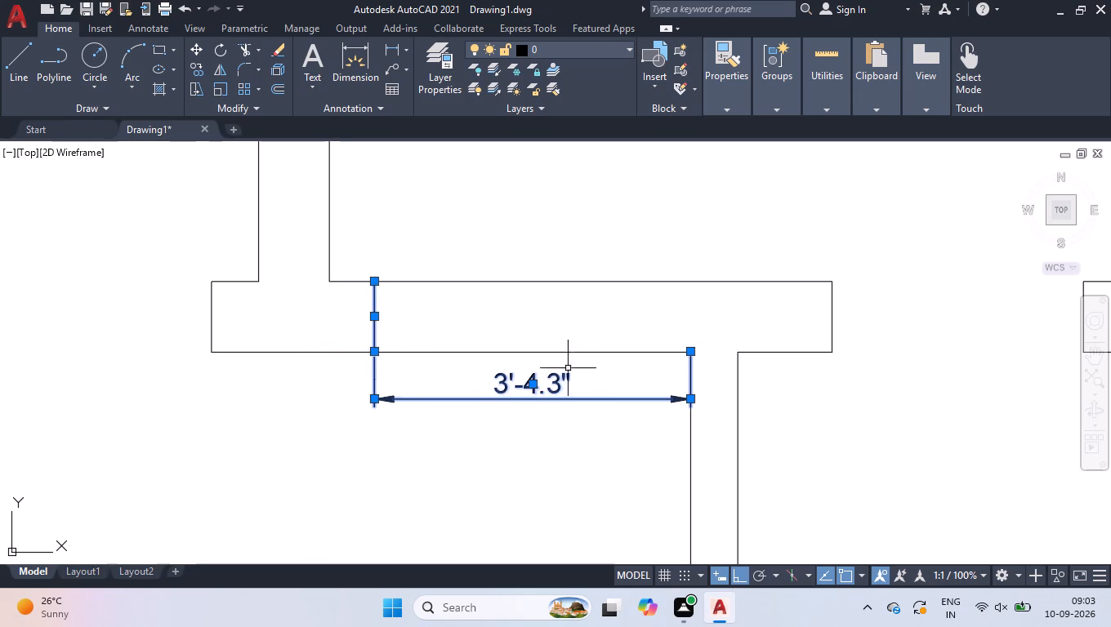
Move the short line across the uppermost cross wall a further 0.3" to the right.
{"action": "left_click", "coordinate": [377, 315]}
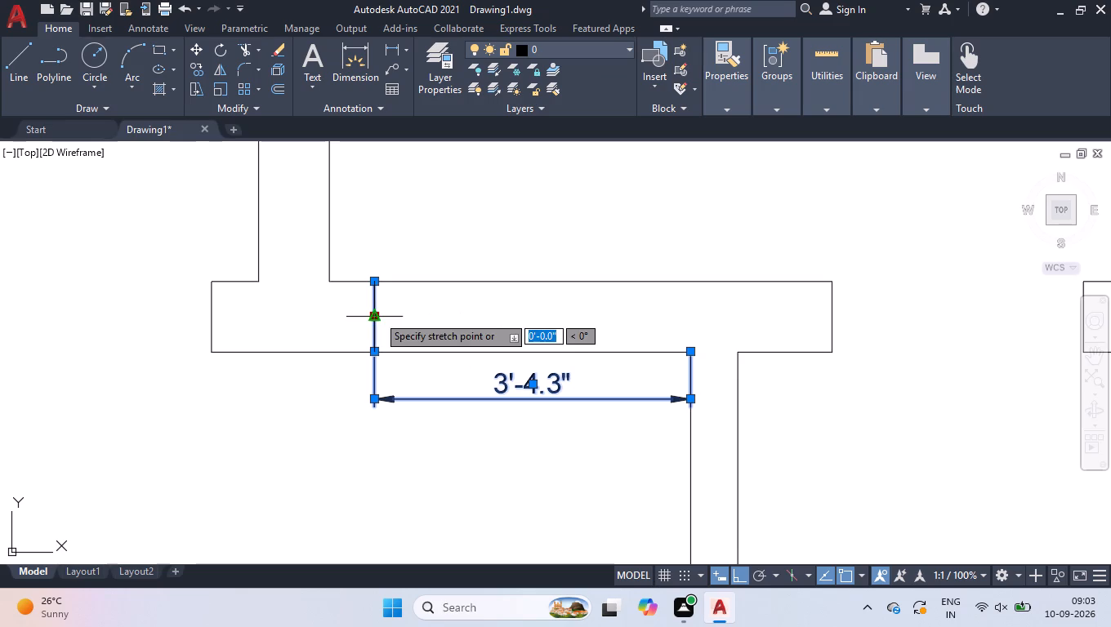
{"action": "type", "text": "0."}
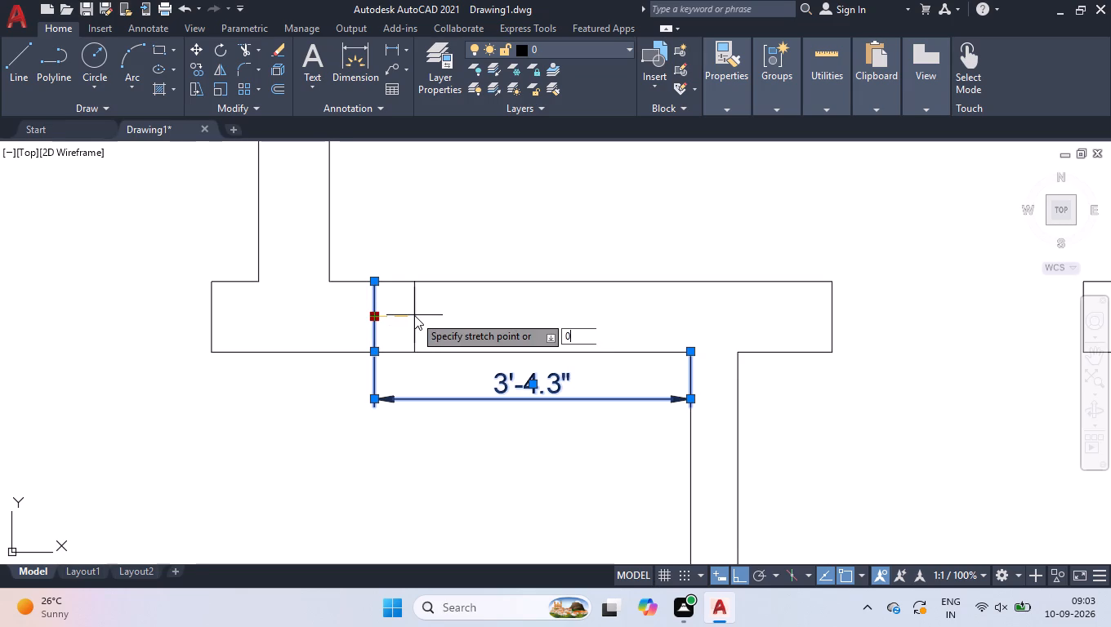
{"action": "key", "text": "3"}
{"action": "key", "text": "Return"}
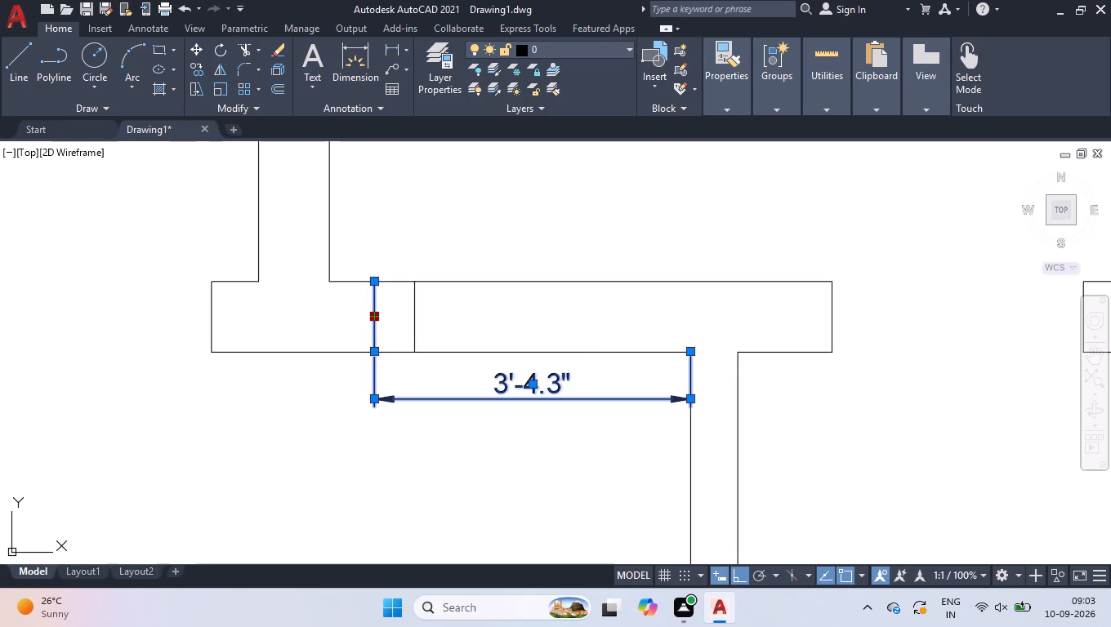
Deselect everything and delete the linear dimension beneath the uppermost cross wall.
{"action": "right_click", "coordinate": [473, 379]}
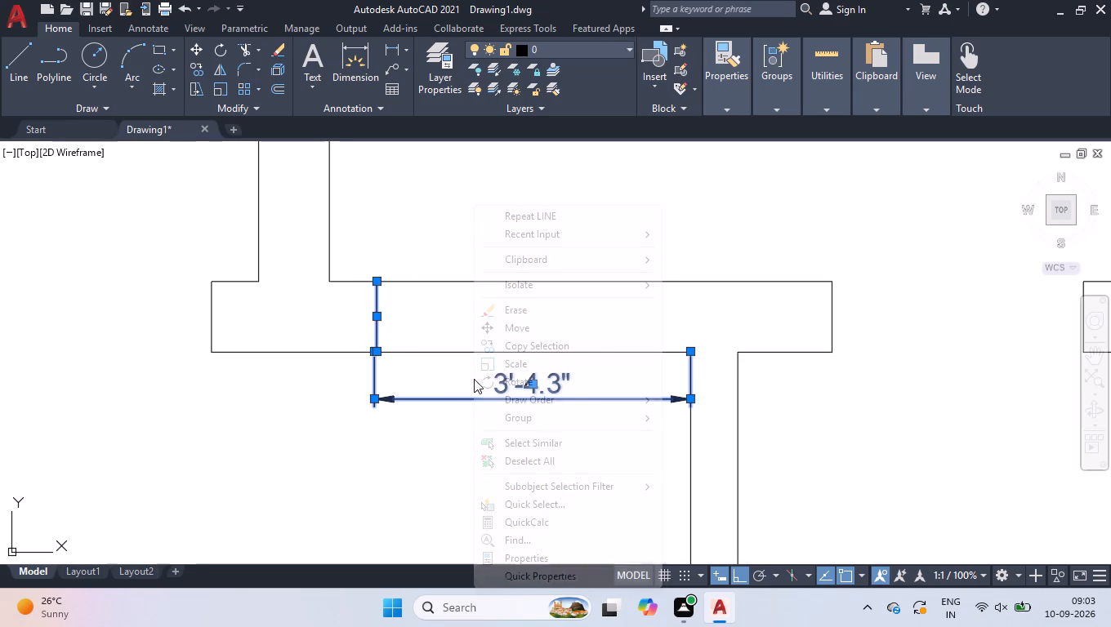
{"action": "left_click", "coordinate": [517, 462]}
{"action": "left_click_drag", "start_coordinate": [517, 449], "coordinate": [506, 414]}
{"action": "left_click", "coordinate": [484, 381]}
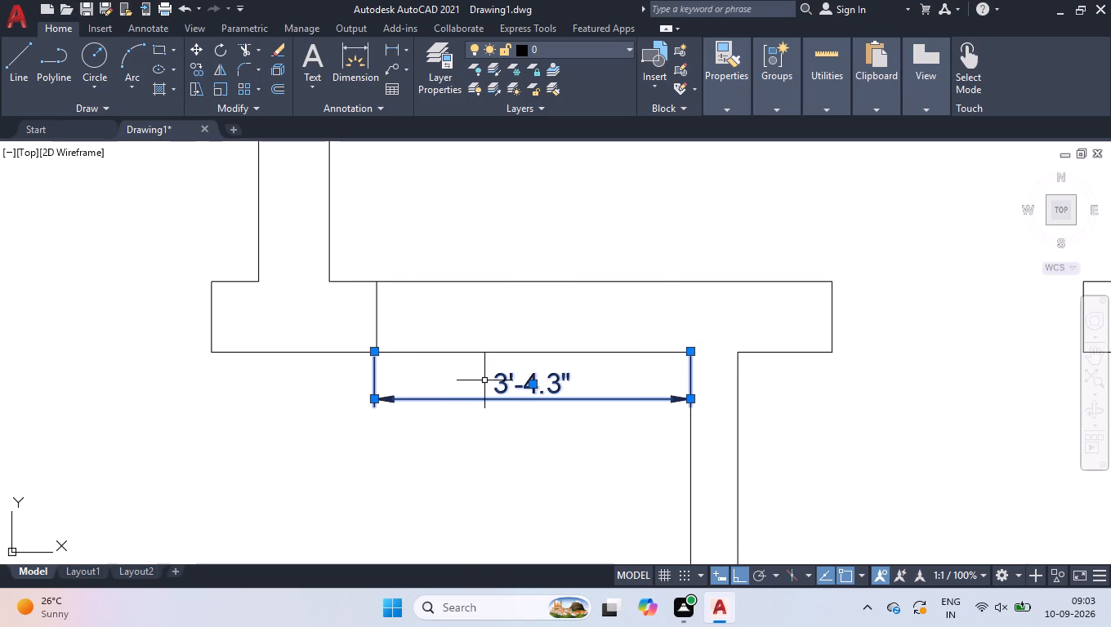
{"action": "key", "text": "Delete"}
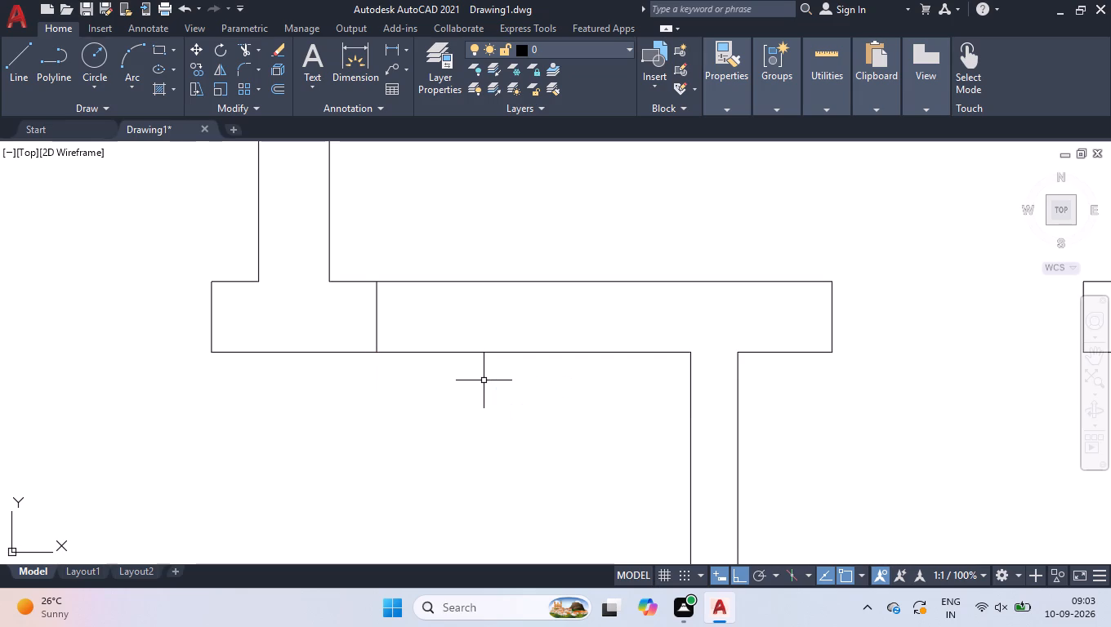
Extend the second row's right partition's left line up to the uppermost cross wall's upper line.
{"action": "type", "text": "ex"}
{"action": "key", "text": "Return"}
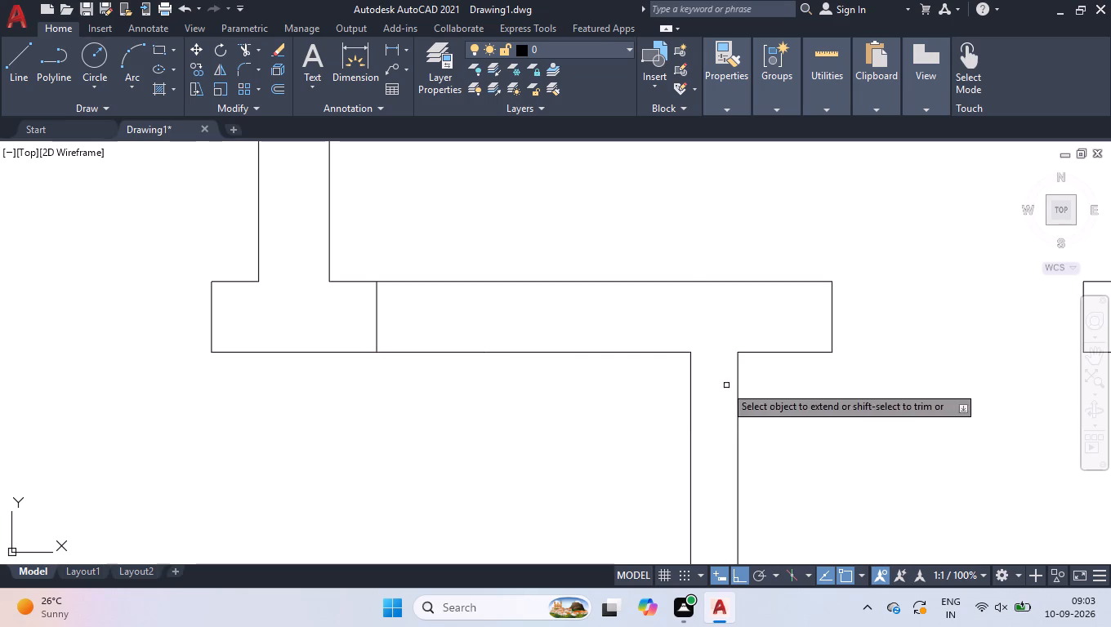
{"action": "left_click", "coordinate": [690, 398]}
{"action": "key", "text": "space"}
Trim both lines of the uppermost cross wall between the short cross line and the extended partition line to form an opening.
{"action": "type", "text": "tr"}
{"action": "key", "text": "Return"}
{"action": "left_click", "coordinate": [561, 428]}
{"action": "left_click", "coordinate": [620, 191]}
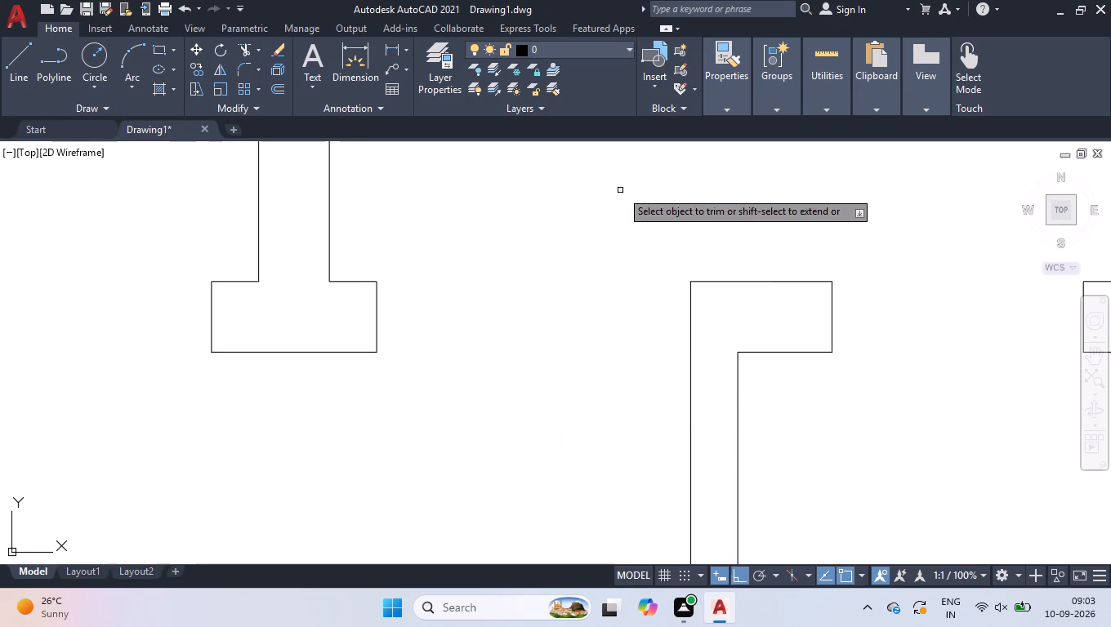
{"action": "key", "text": "space"}
Draw a short line across the lower end of the second row's left partition, joining its two lines.
{"action": "scroll", "coordinate": [585, 285], "scroll_direction": "down", "scroll_amount": 4}
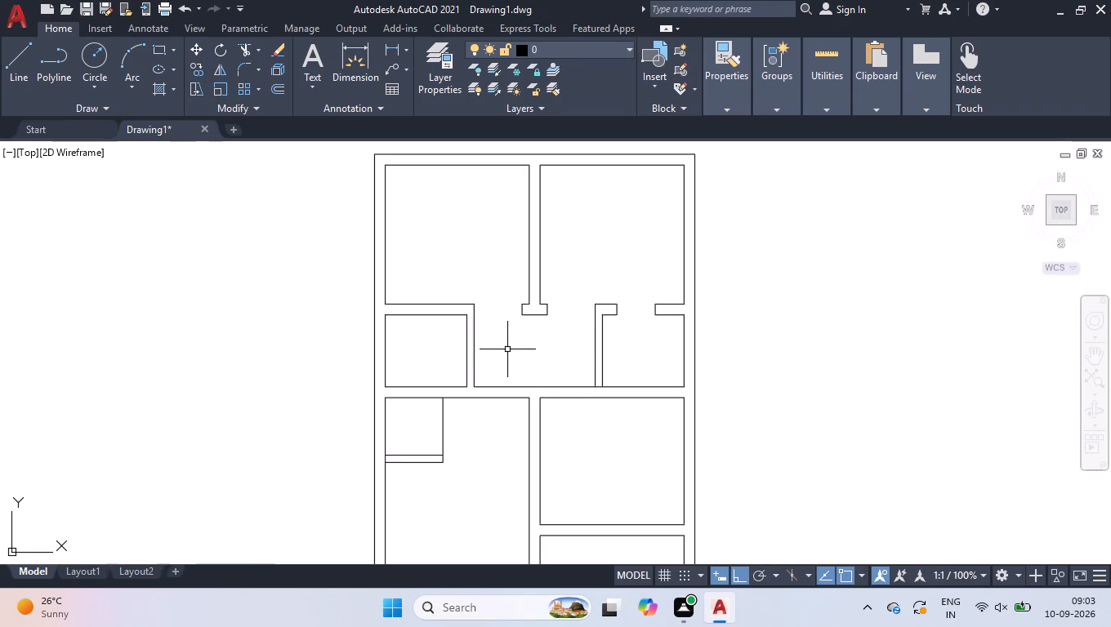
{"action": "scroll", "coordinate": [410, 344], "scroll_direction": "up", "scroll_amount": 3}
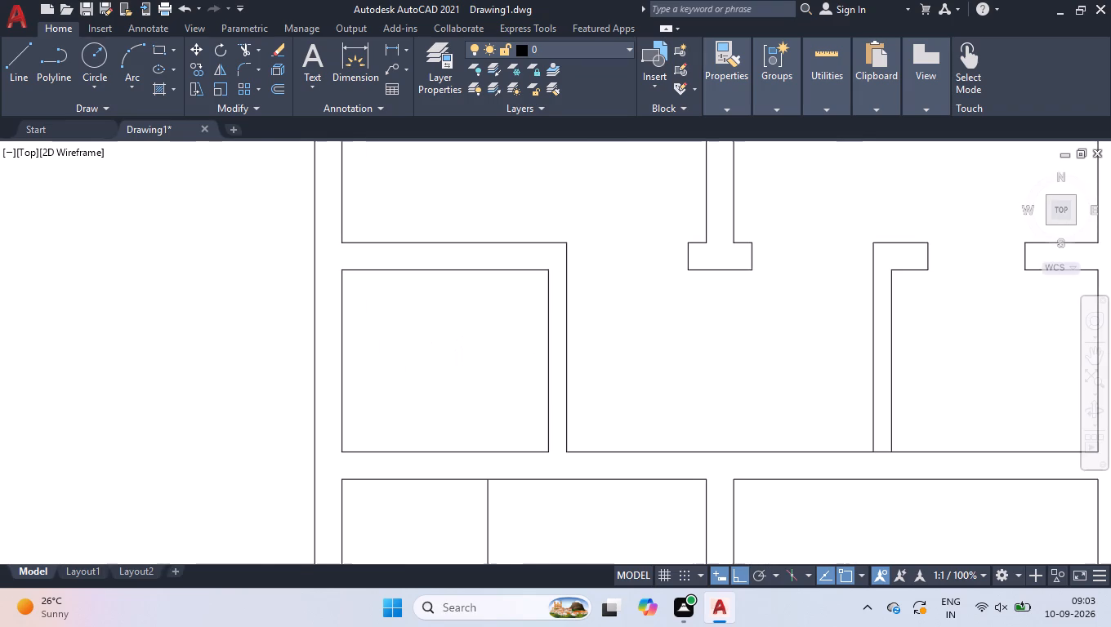
{"action": "key", "text": "l"}
{"action": "key", "text": "Return"}
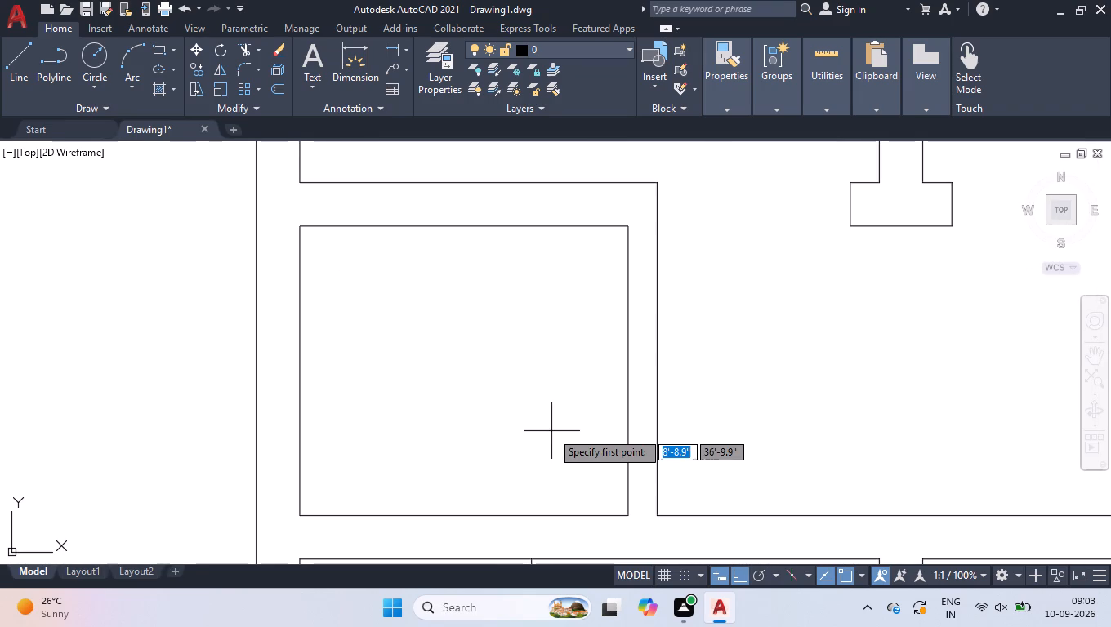
{"action": "left_click", "coordinate": [630, 515]}
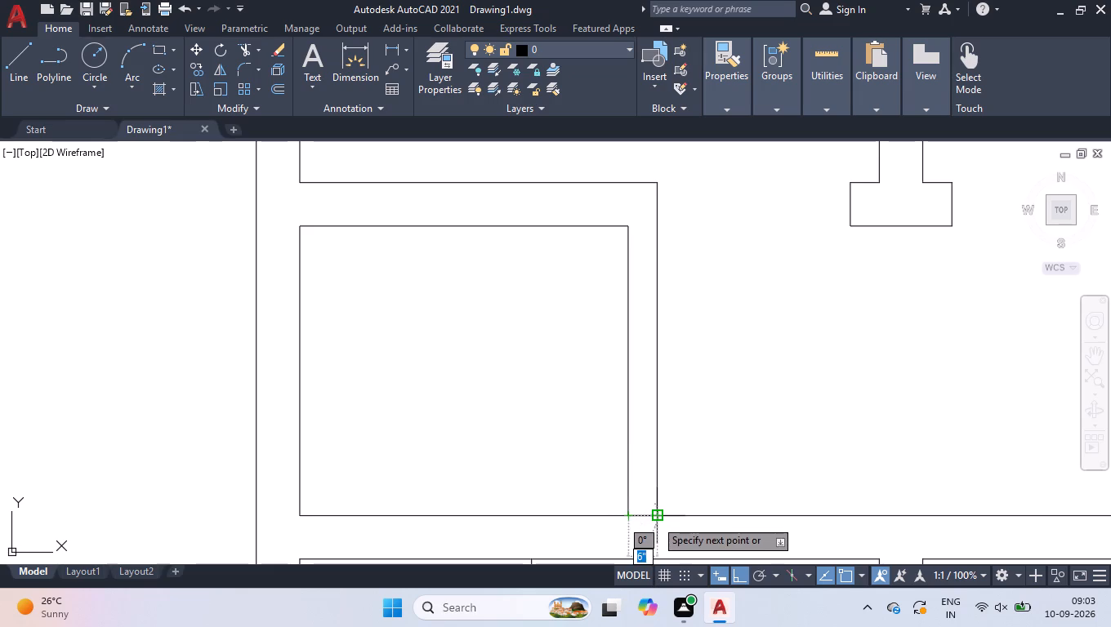
{"action": "left_click", "coordinate": [655, 519]}
{"action": "key", "text": "space"}
Move the short line at the left partition's lower end 6" upward.
{"action": "left_click", "coordinate": [601, 500]}
{"action": "left_click", "coordinate": [685, 524]}
{"action": "scroll", "coordinate": [642, 506], "scroll_direction": "up", "scroll_amount": 1}
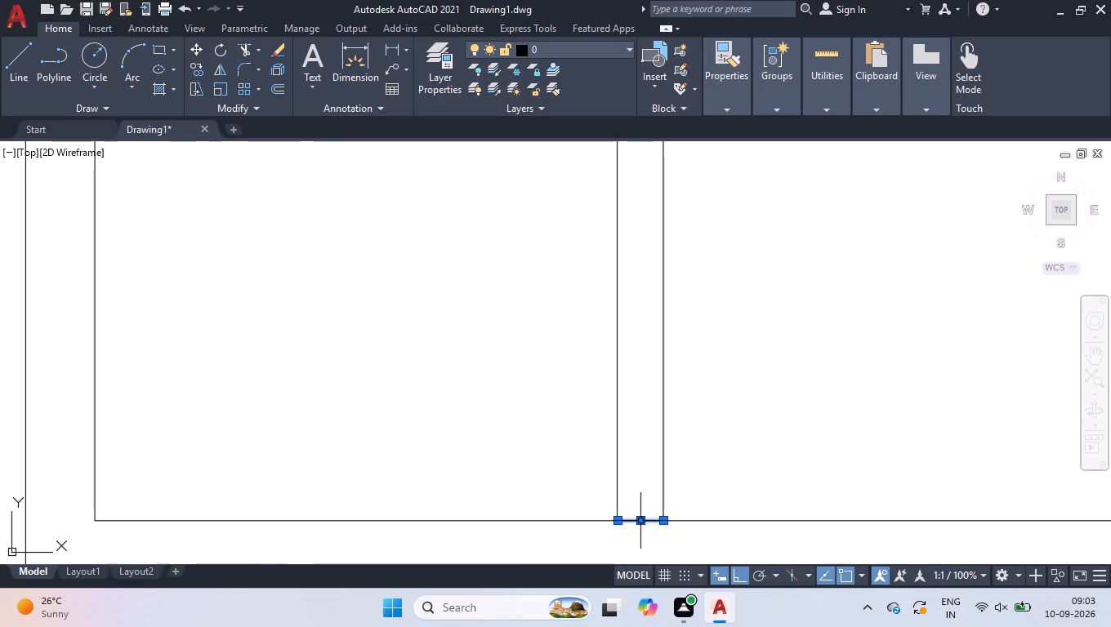
{"action": "left_click", "coordinate": [641, 527]}
{"action": "left_click", "coordinate": [637, 438]}
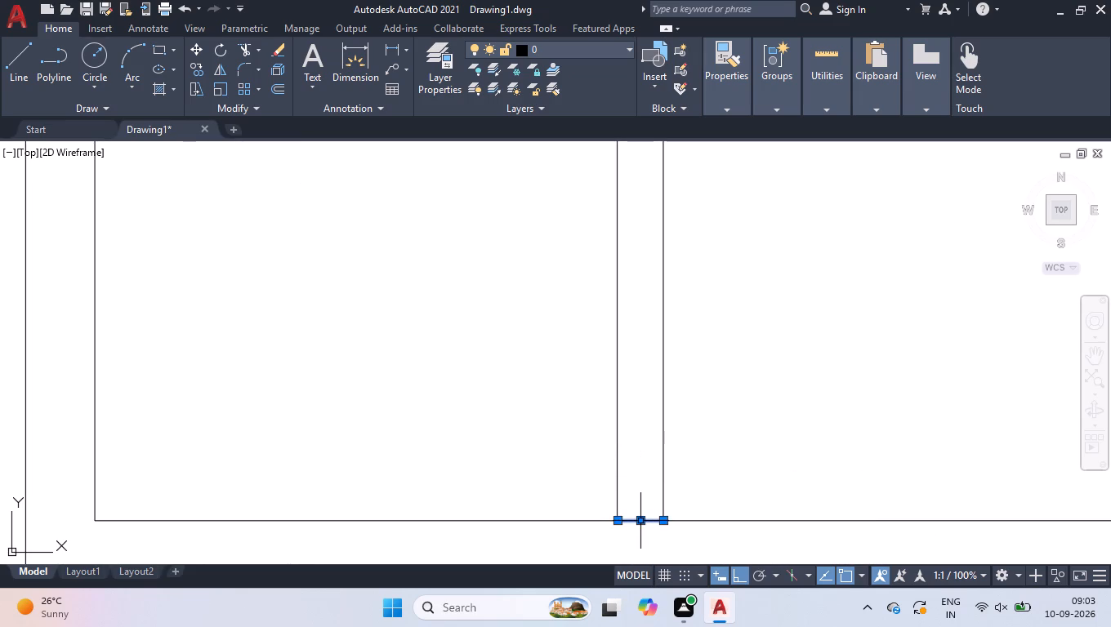
{"action": "left_click", "coordinate": [642, 523]}
{"action": "key", "text": "6"}
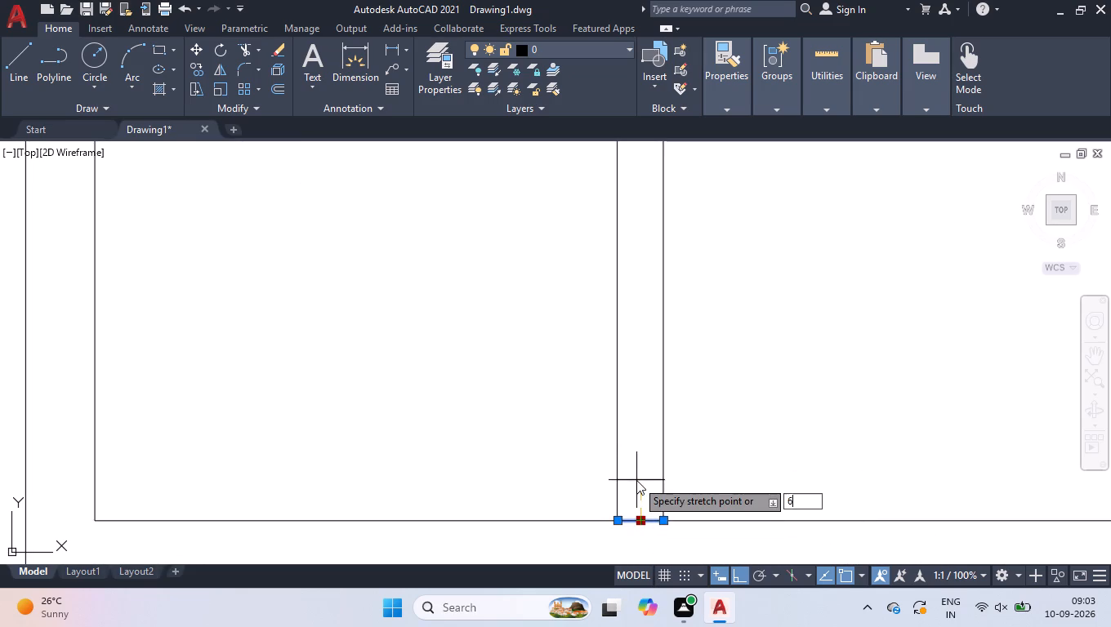
{"action": "key", "text": "Return"}
Offset the short line across the left partition 2'8" upward.
{"action": "type", "text": "off"}
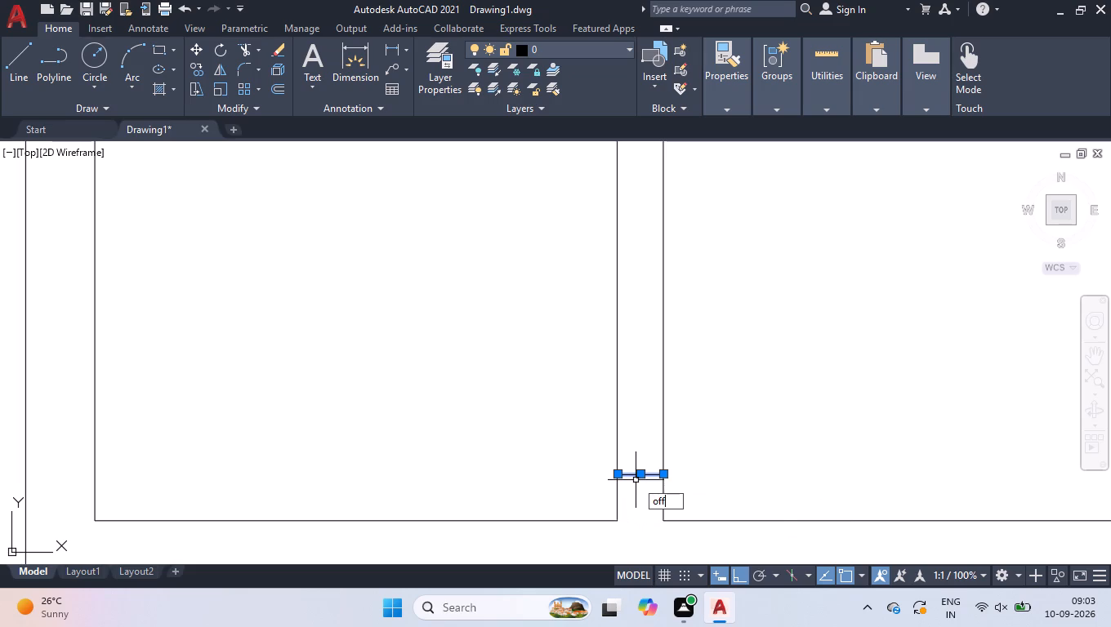
{"action": "key", "text": "Return"}
{"action": "key", "text": "3"}
{"action": "key", "text": "BackSpace"}
{"action": "type", "text": "2'8"}
{"action": "key", "text": "Return"}
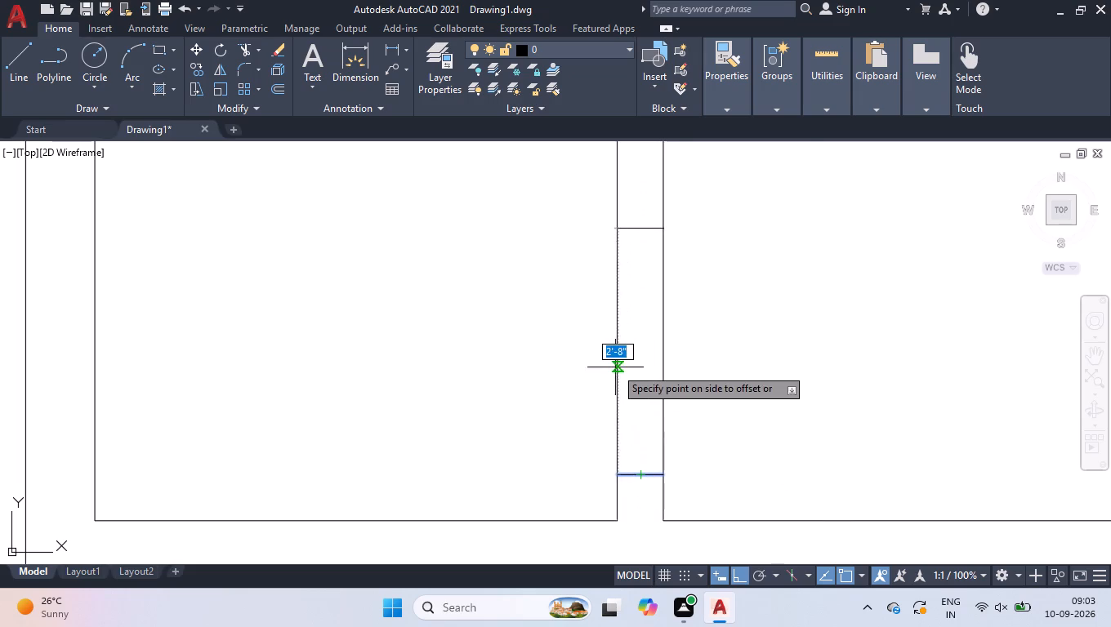
{"action": "left_click", "coordinate": [630, 359]}
{"action": "key", "text": "space"}
{"action": "key", "text": "space"}
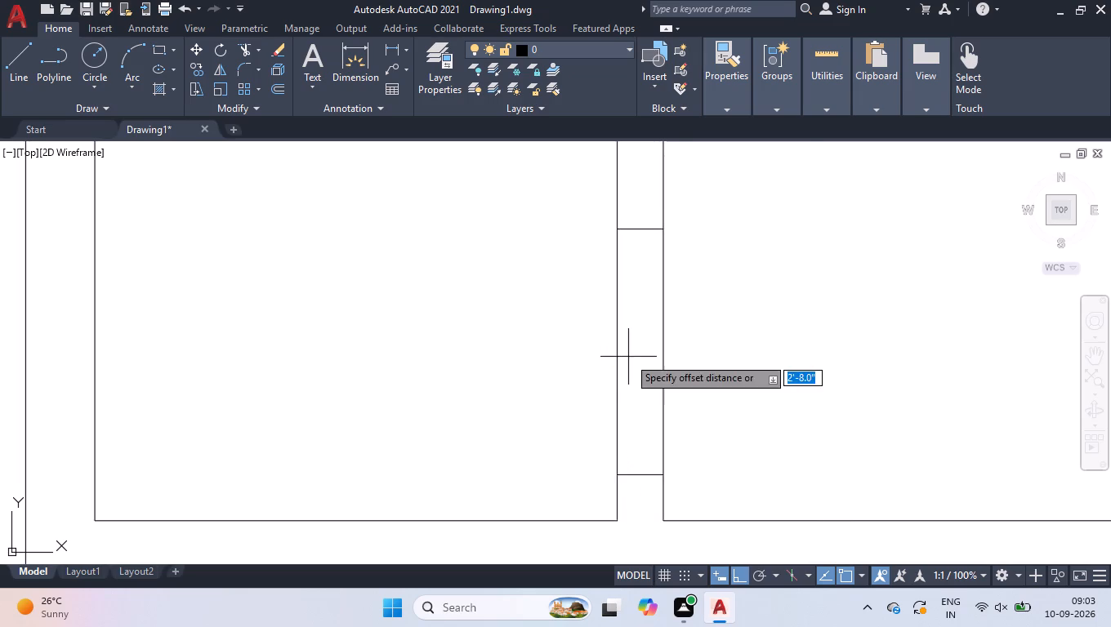
{"action": "key", "text": "space"}
{"action": "key", "text": "space"}
Trim both lines of the second row's left partition between the two short lines to form an opening.
{"action": "type", "text": "tr"}
{"action": "key", "text": "Return"}
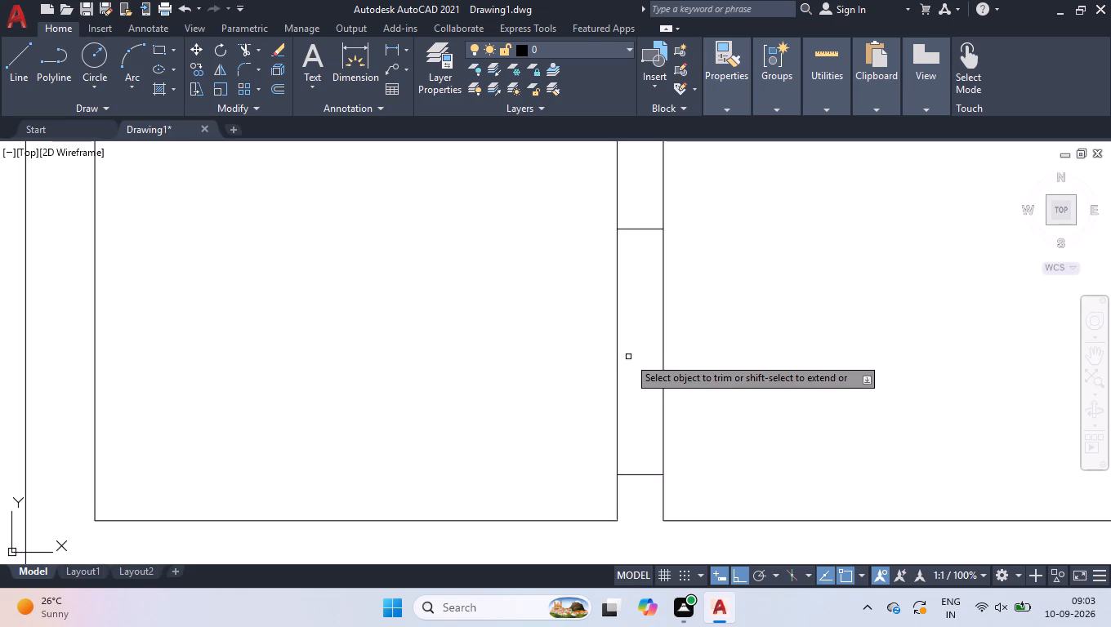
{"action": "left_click", "coordinate": [712, 340]}
{"action": "left_click", "coordinate": [407, 349]}
{"action": "key", "text": "space"}
Trim the upper line of the cross wall below the second row between the right partition's two lines.
{"action": "scroll", "coordinate": [465, 394], "scroll_direction": "down", "scroll_amount": 2}
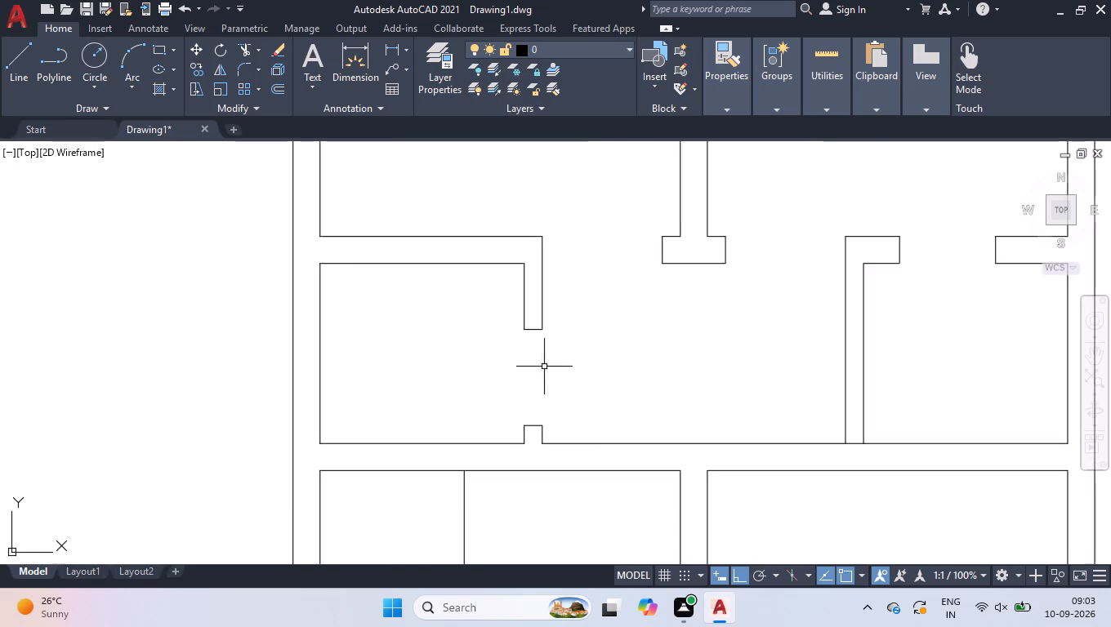
{"action": "scroll", "coordinate": [553, 340], "scroll_direction": "down", "scroll_amount": 2}
{"action": "scroll", "coordinate": [645, 230], "scroll_direction": "down", "scroll_amount": 1}
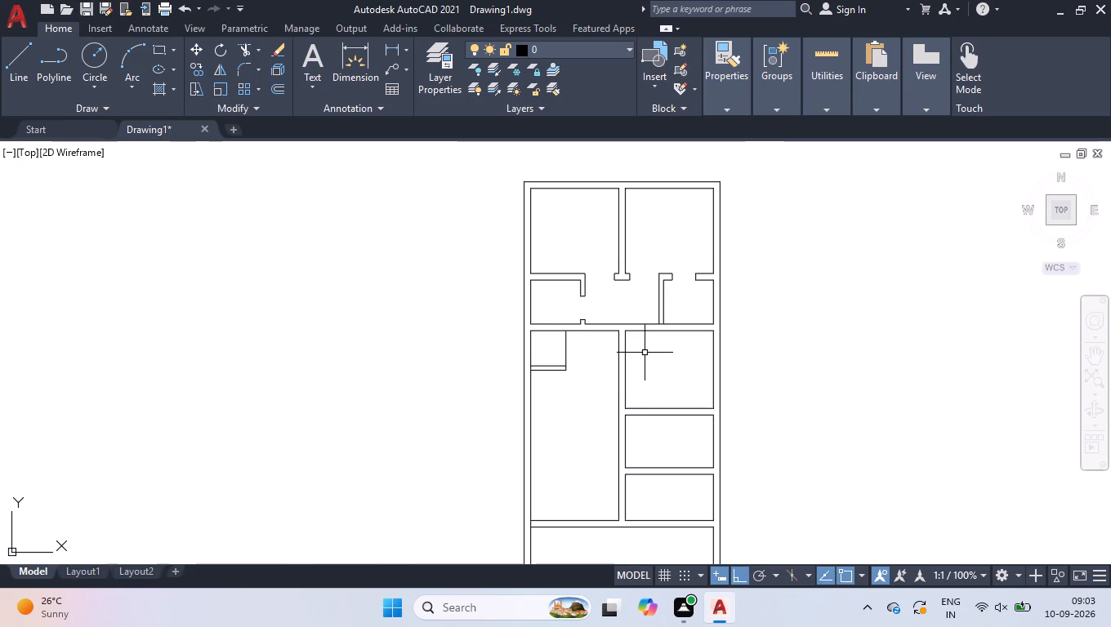
{"action": "scroll", "coordinate": [643, 328], "scroll_direction": "up", "scroll_amount": 3}
{"action": "key", "text": "space"}
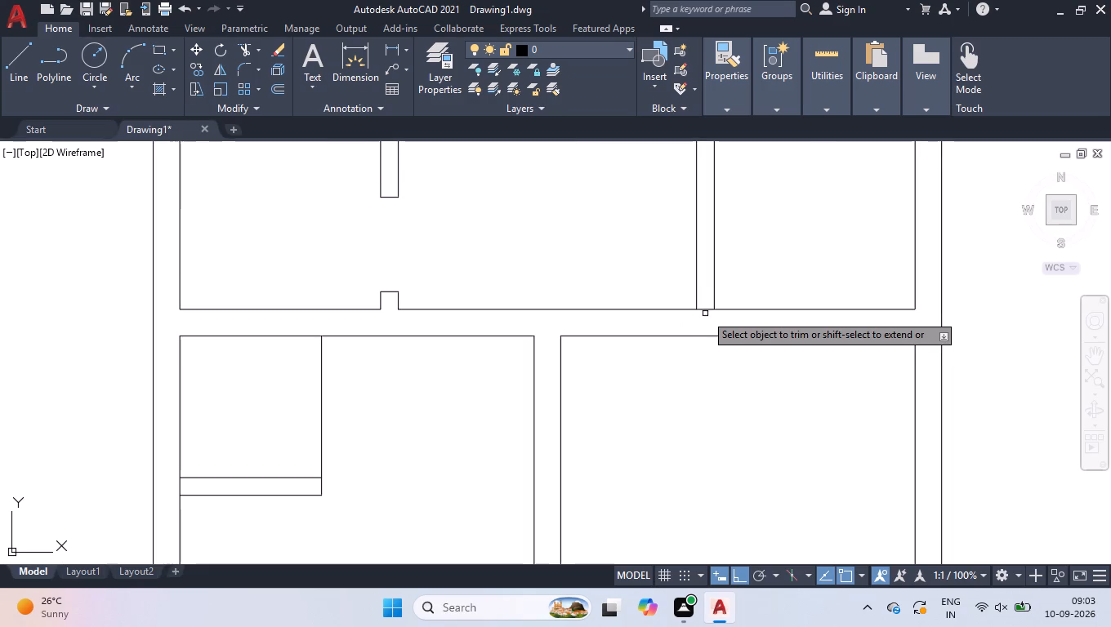
{"action": "left_click", "coordinate": [707, 306]}
{"action": "left_click", "coordinate": [705, 313]}
{"action": "key", "text": "space"}
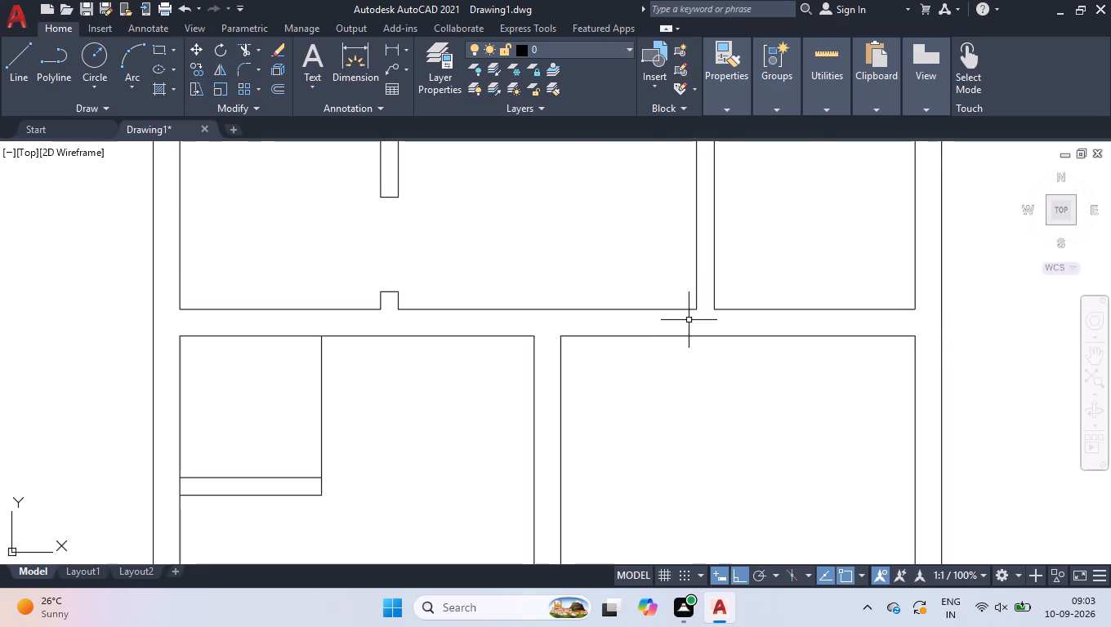
Add a linear dimension along the second cross wall's underside, from beneath the right partition's left line to the lower vertical partition's right line.
{"action": "scroll", "coordinate": [688, 320], "scroll_direction": "up", "scroll_amount": 2}
{"action": "type", "text": "dli"}
{"action": "key", "text": "Return"}
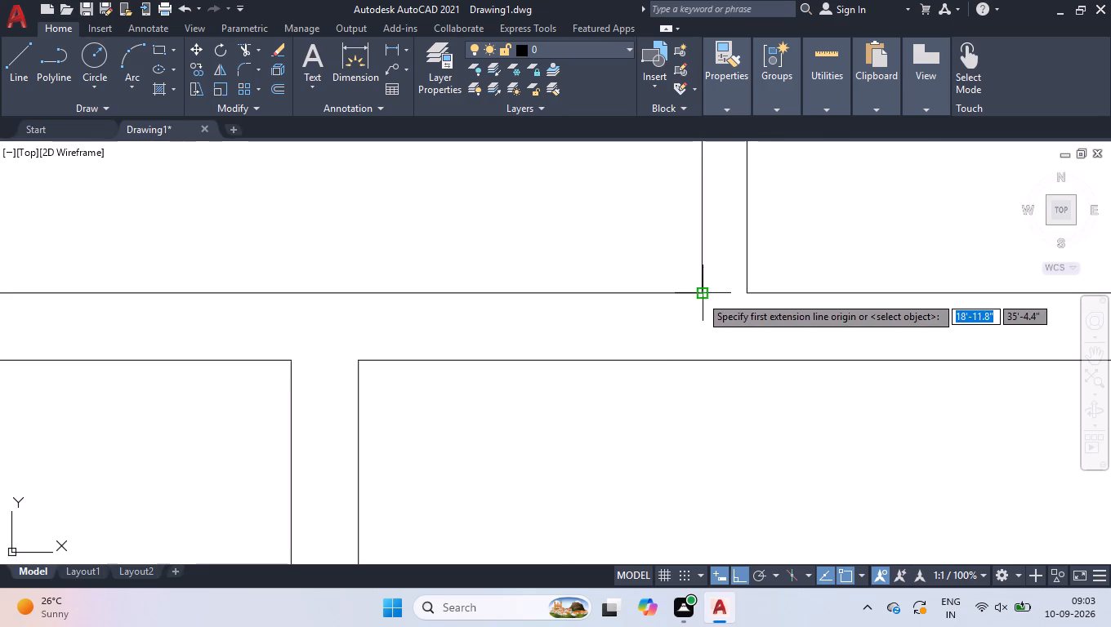
{"action": "left_click", "coordinate": [702, 359]}
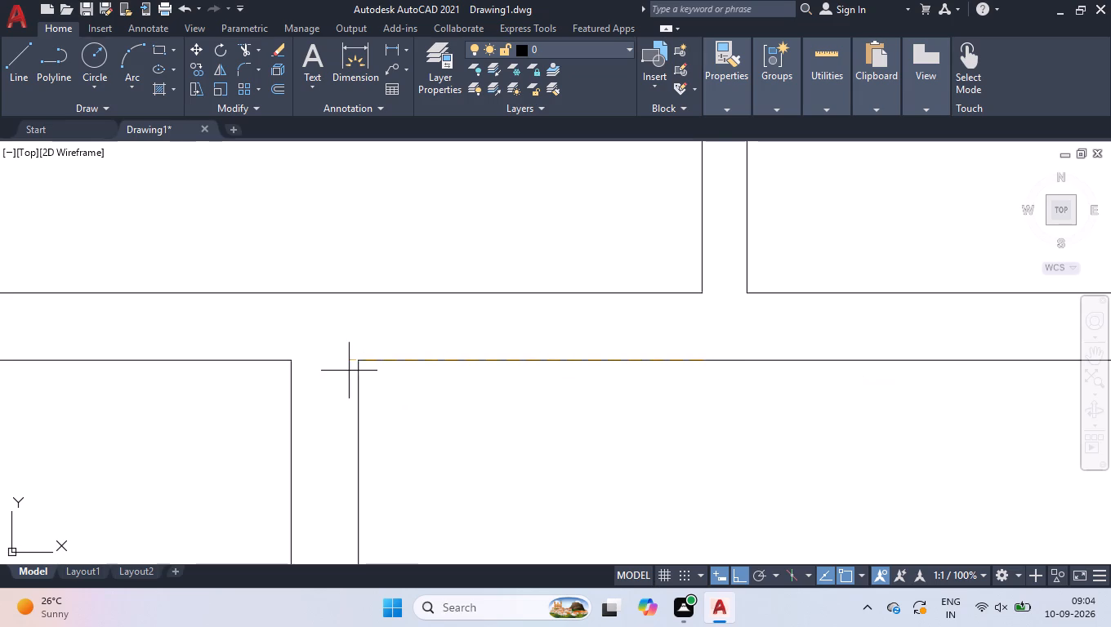
{"action": "left_click", "coordinate": [364, 358]}
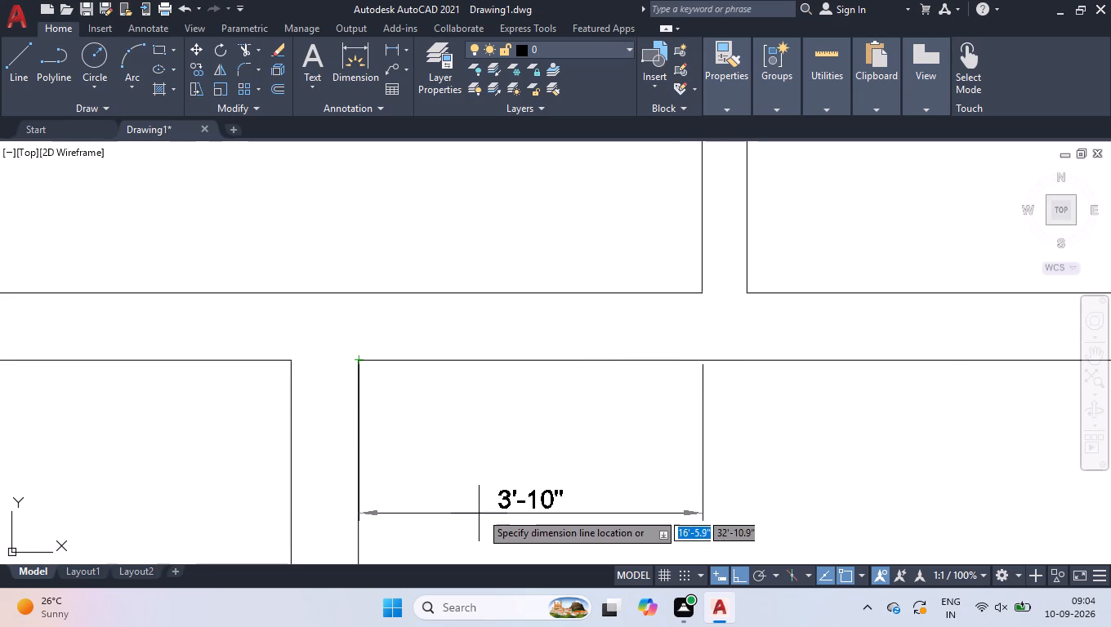
{"action": "scroll", "coordinate": [467, 311], "scroll_direction": "down", "scroll_amount": 6}
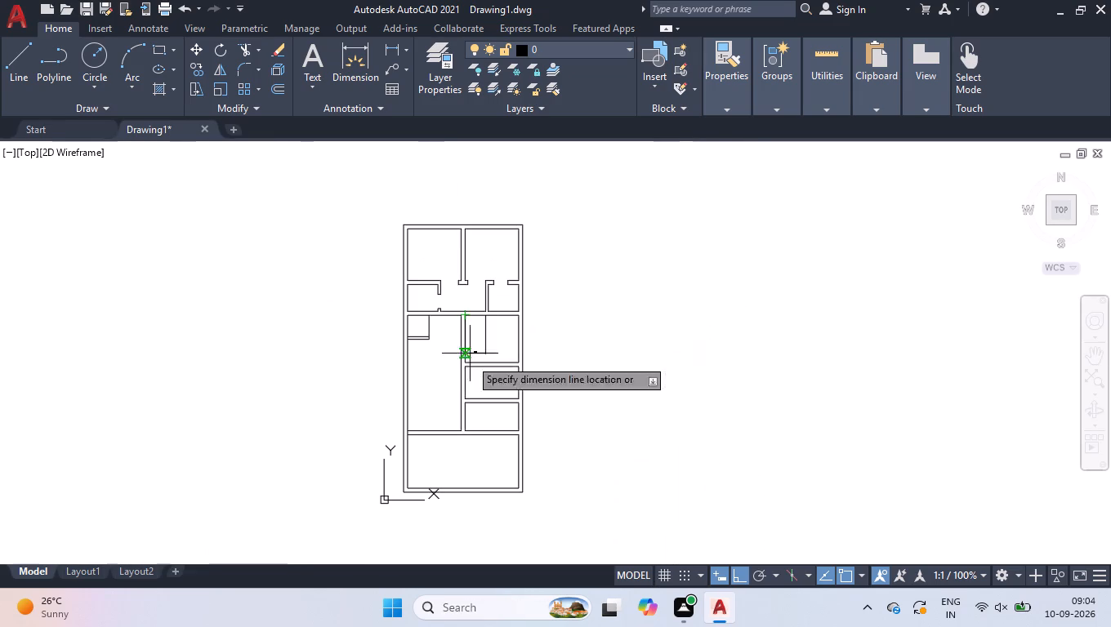
{"action": "scroll", "coordinate": [493, 331], "scroll_direction": "up", "scroll_amount": 3}
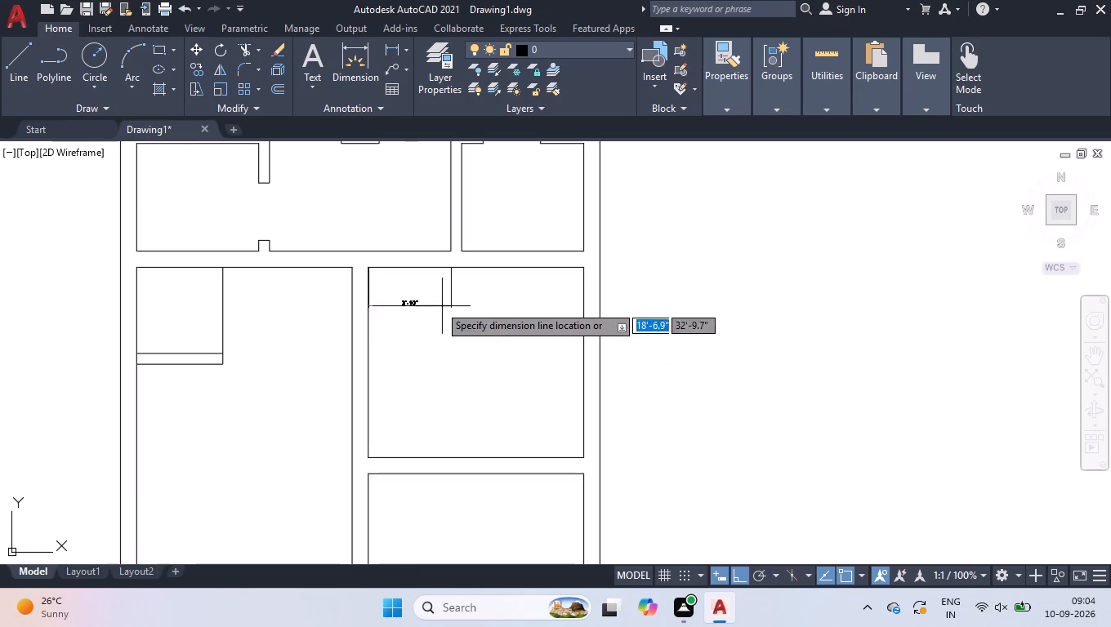
{"action": "scroll", "coordinate": [399, 296], "scroll_direction": "up", "scroll_amount": 3}
{"action": "left_click", "coordinate": [411, 280]}
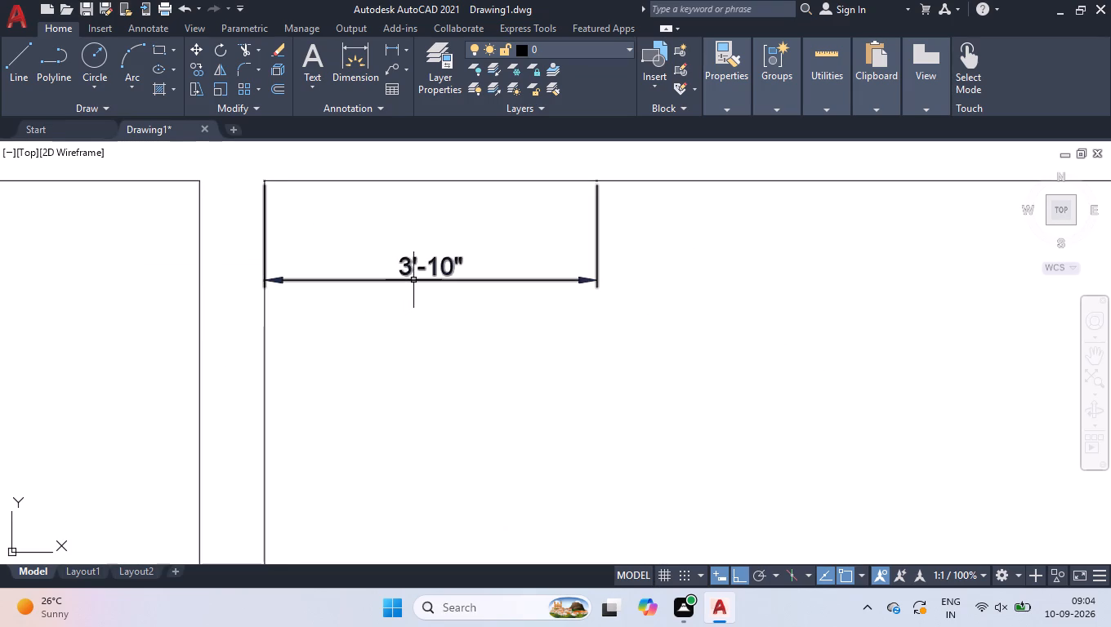
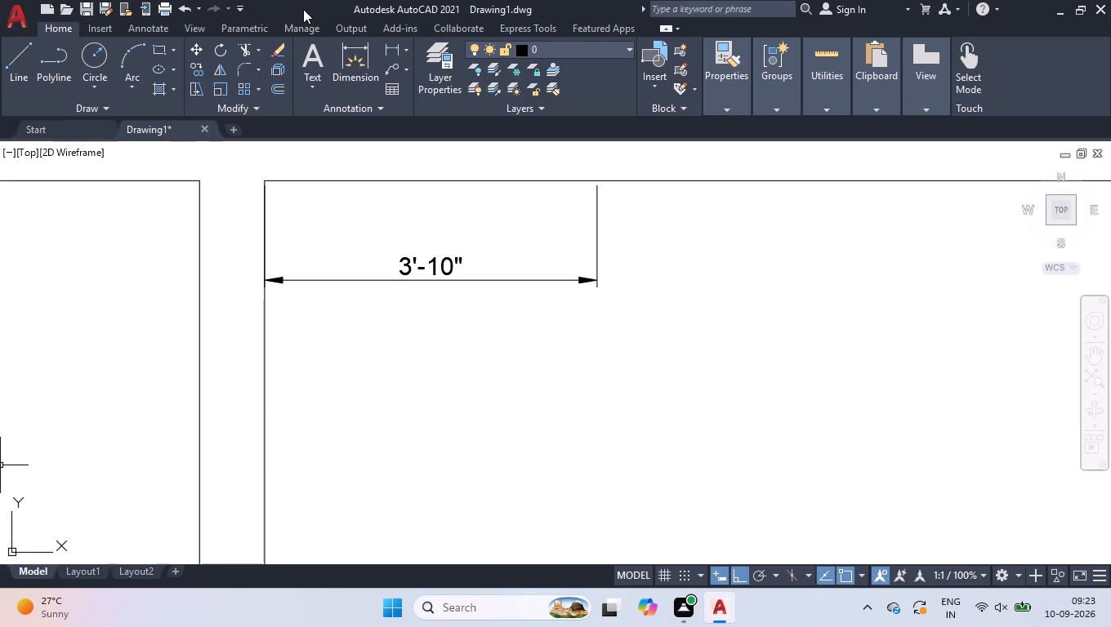
Delete the linear dimension placed along the second cross wall's underside.
{"action": "left_click_drag", "start_coordinate": [341, 41], "coordinate": [563, 210]}
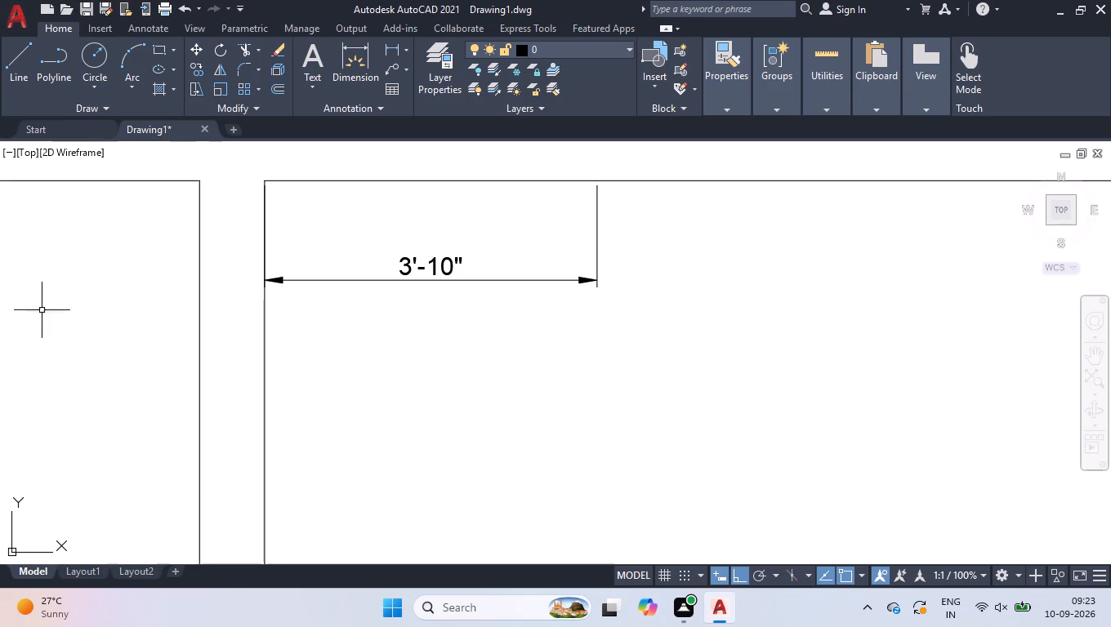
{"action": "left_click_drag", "start_coordinate": [748, 220], "coordinate": [740, 224]}
{"action": "left_click", "coordinate": [330, 337]}
{"action": "key", "text": "Delete"}
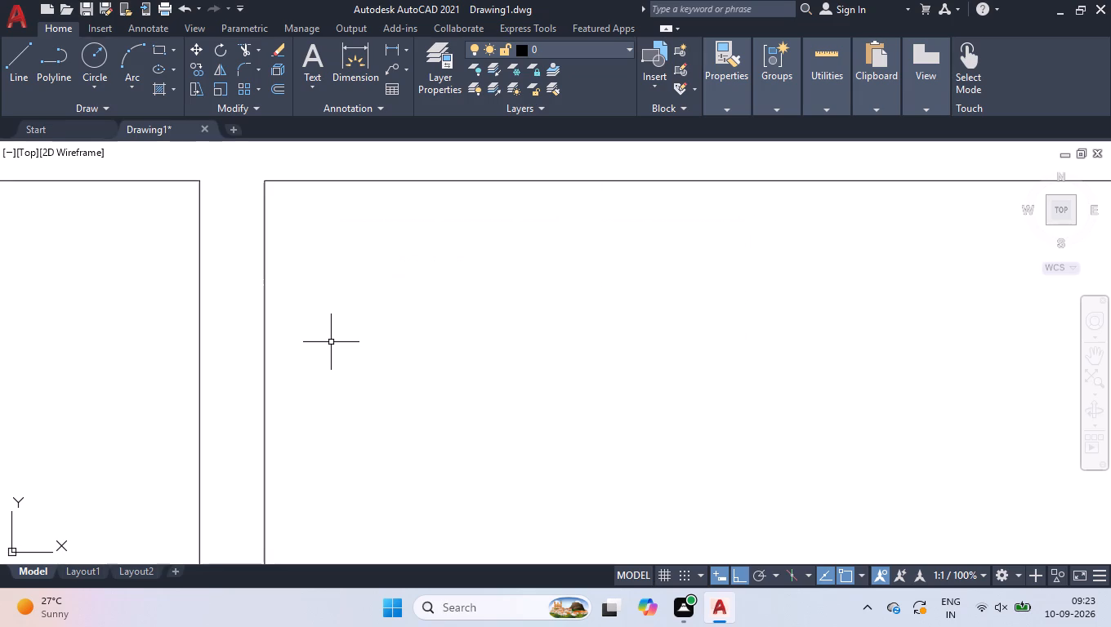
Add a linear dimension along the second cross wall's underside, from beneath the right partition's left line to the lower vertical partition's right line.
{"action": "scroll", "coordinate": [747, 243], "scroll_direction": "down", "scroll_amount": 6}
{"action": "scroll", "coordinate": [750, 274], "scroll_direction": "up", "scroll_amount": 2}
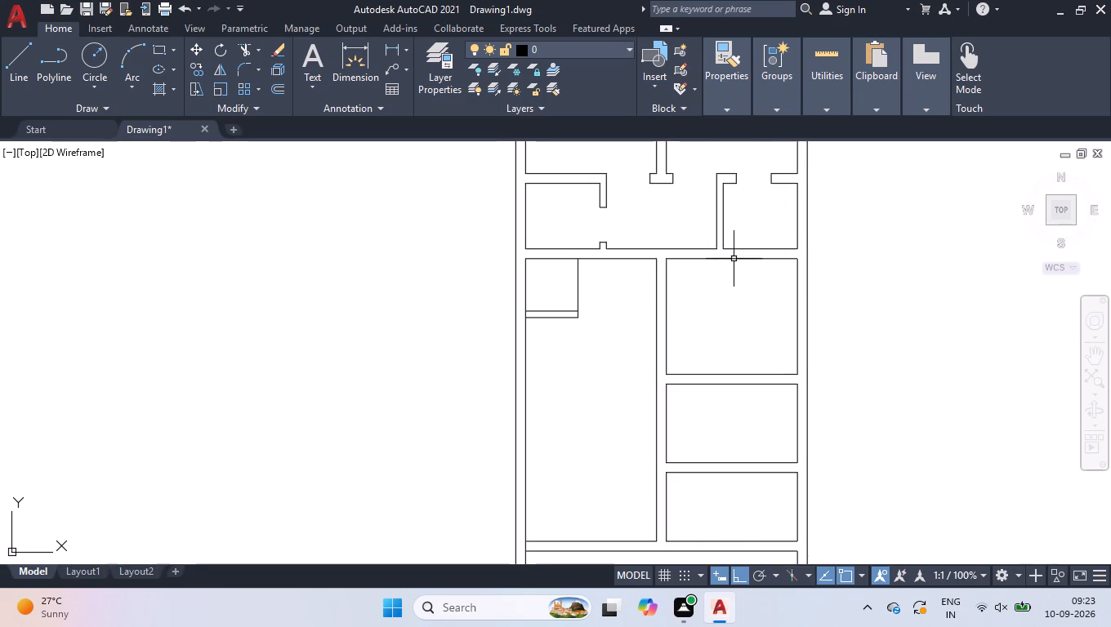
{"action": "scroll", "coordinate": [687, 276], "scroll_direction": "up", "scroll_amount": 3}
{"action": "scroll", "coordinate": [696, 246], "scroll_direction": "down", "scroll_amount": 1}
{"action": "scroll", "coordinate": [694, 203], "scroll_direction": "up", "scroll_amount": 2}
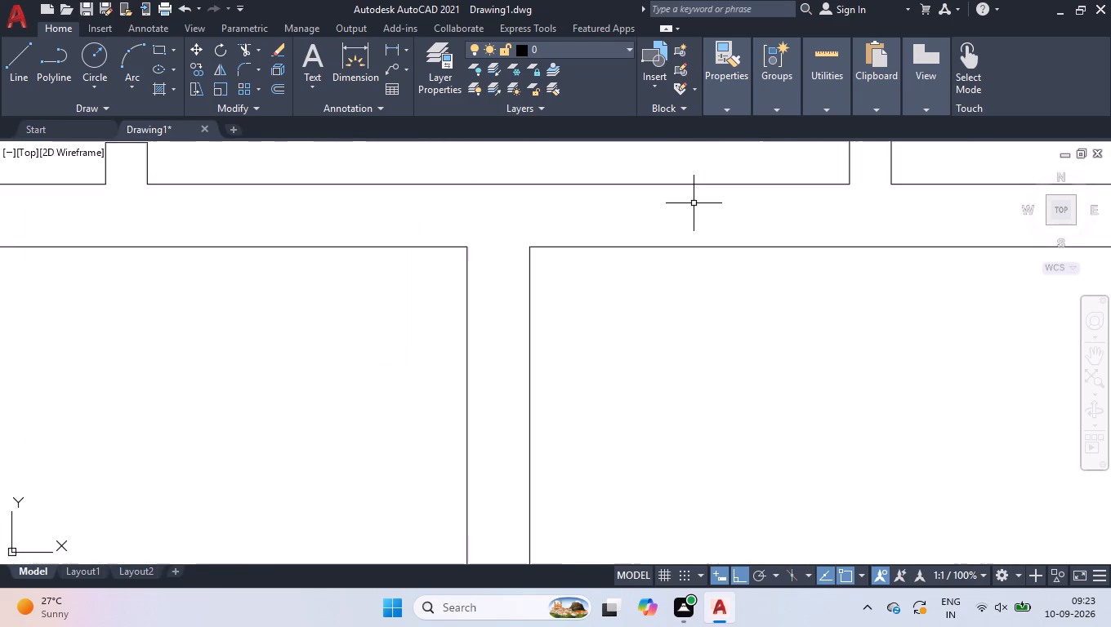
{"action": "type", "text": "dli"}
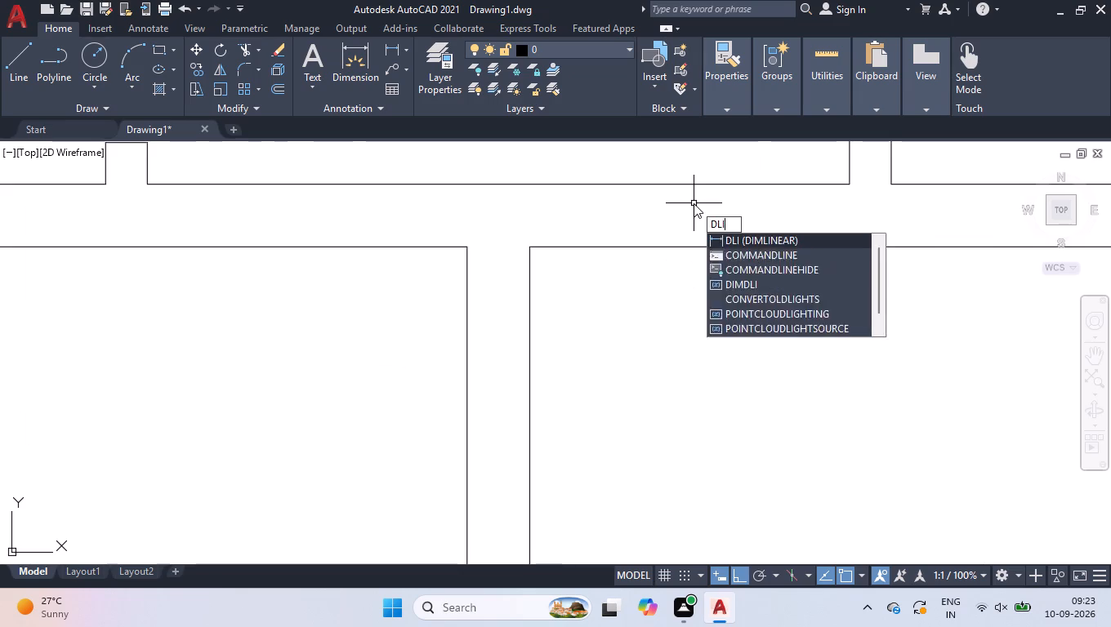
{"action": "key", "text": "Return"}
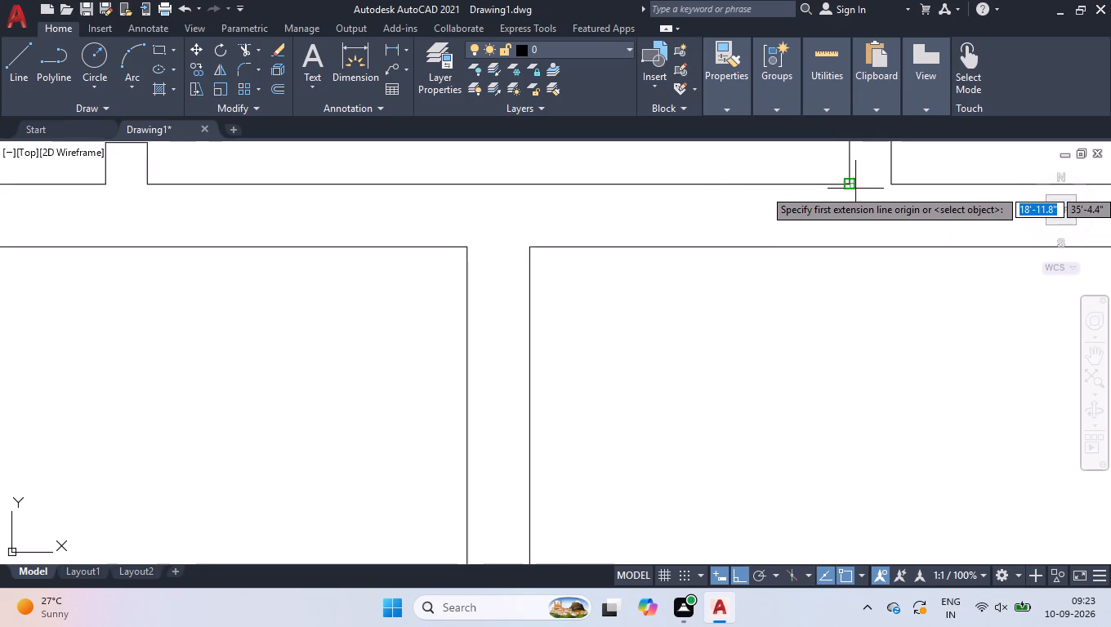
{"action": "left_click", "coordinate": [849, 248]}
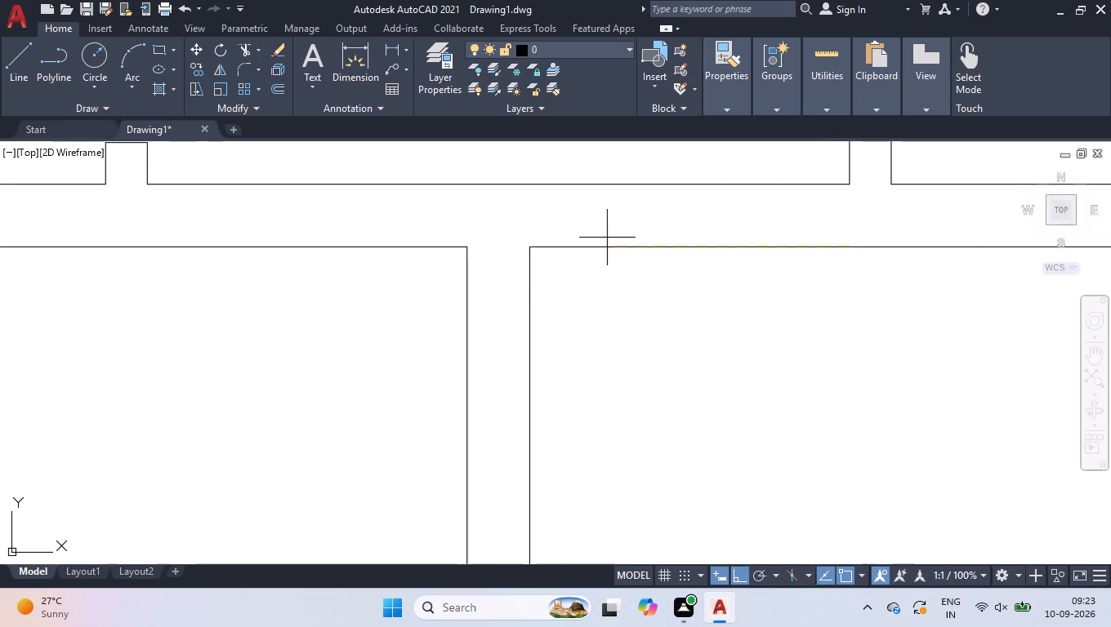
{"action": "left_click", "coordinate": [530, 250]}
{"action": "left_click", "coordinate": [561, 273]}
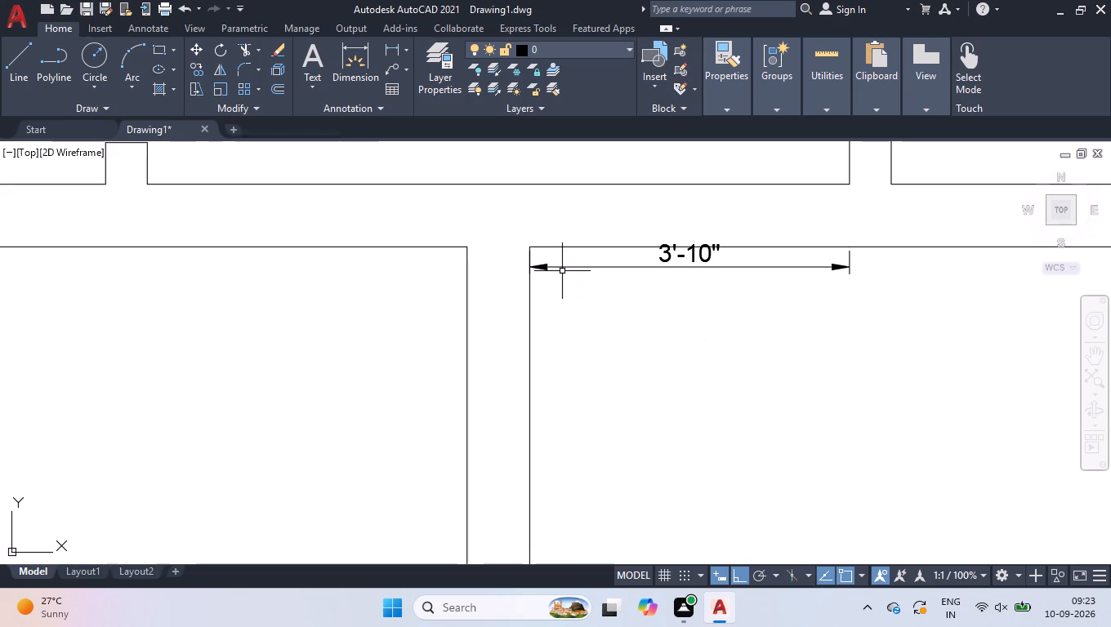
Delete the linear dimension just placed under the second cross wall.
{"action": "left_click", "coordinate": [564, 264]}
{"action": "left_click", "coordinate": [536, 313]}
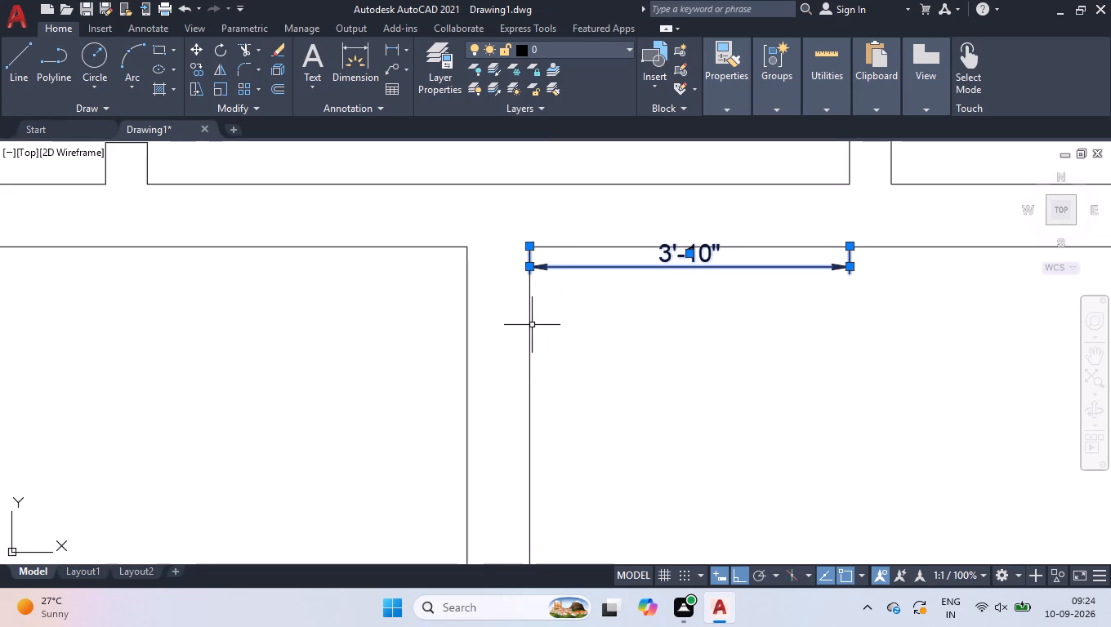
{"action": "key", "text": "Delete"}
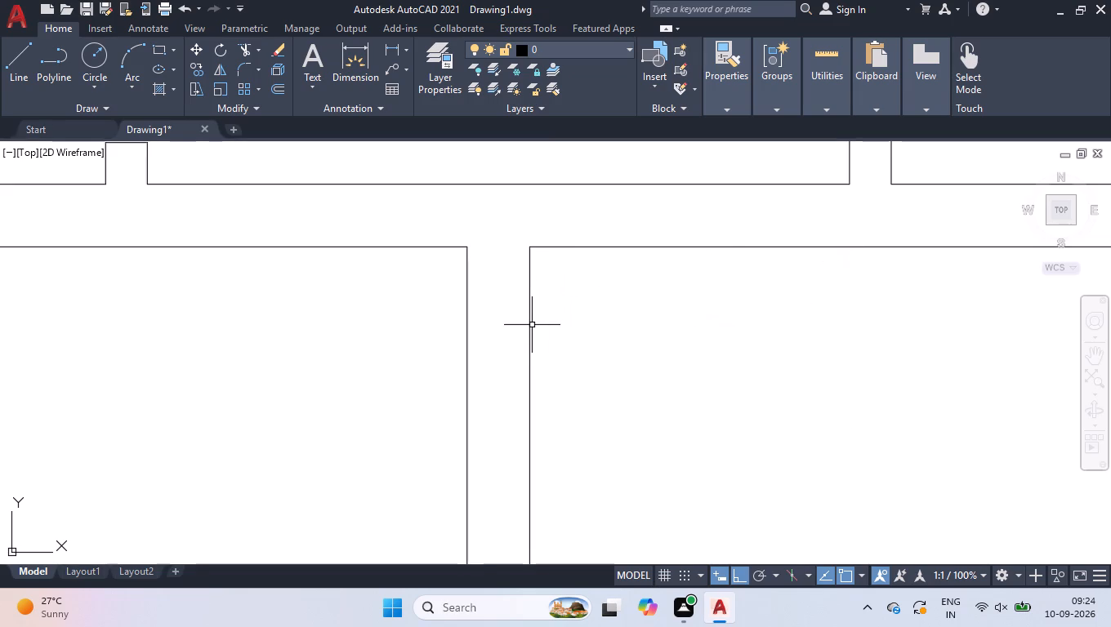
Draw a short line across the second cross wall, from the top of the lower vertical partition's right line to the wall's upper line.
{"action": "key", "text": "l"}
{"action": "key", "text": "Return"}
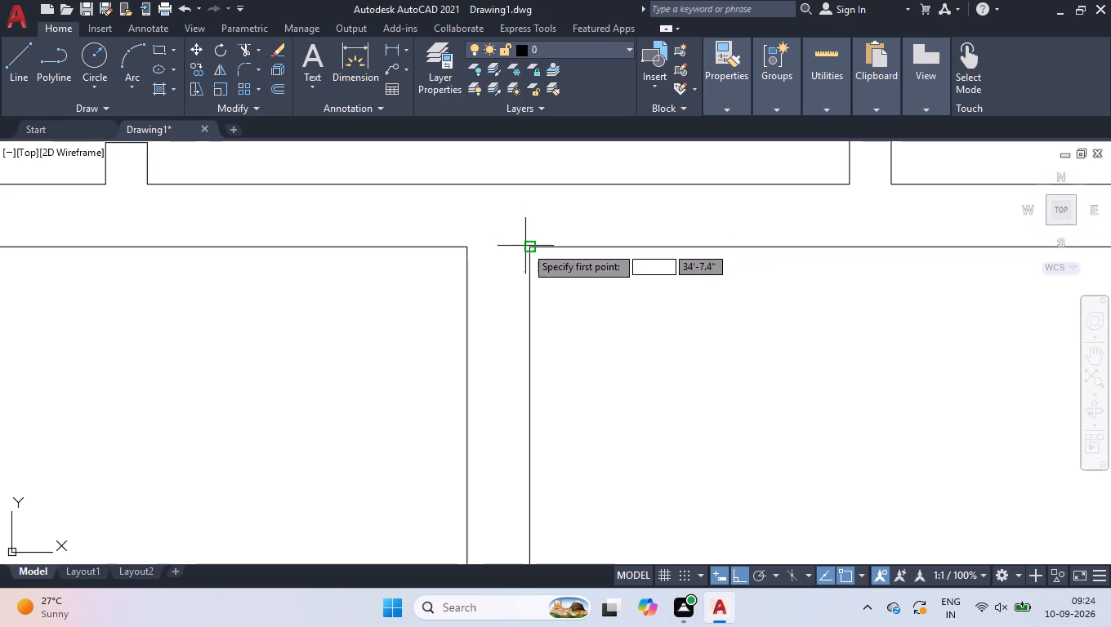
{"action": "left_click", "coordinate": [526, 247]}
{"action": "left_click", "coordinate": [529, 185]}
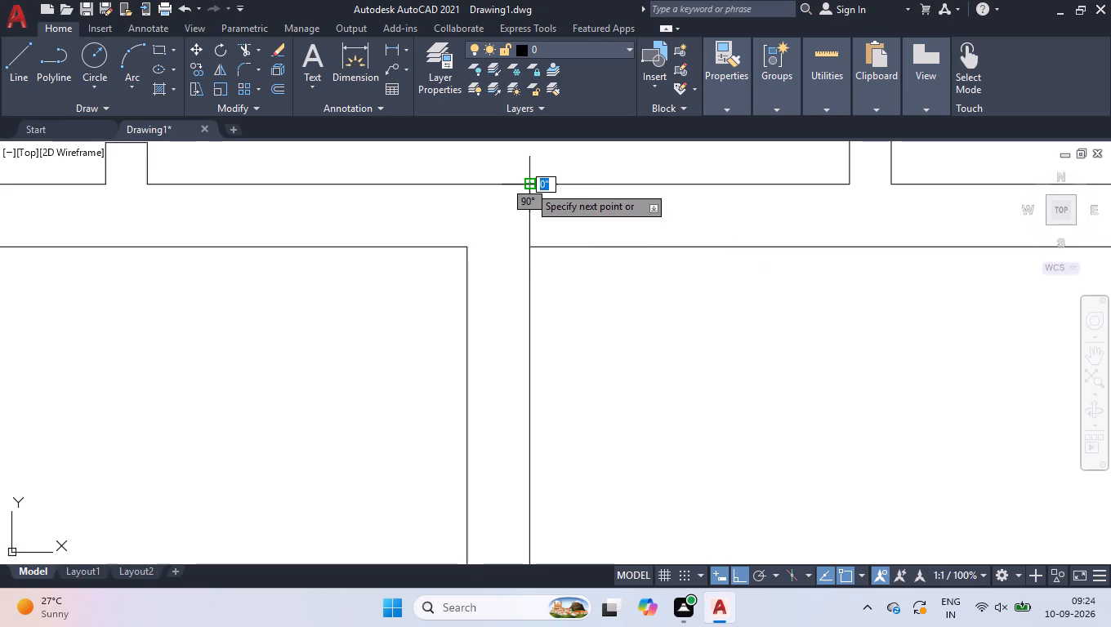
{"action": "key", "text": "space"}
Move the short line across the second cross wall 3" to the right.
{"action": "left_click", "coordinate": [508, 166]}
{"action": "left_click", "coordinate": [572, 290]}
{"action": "scroll", "coordinate": [572, 286], "scroll_direction": "down", "scroll_amount": 1}
{"action": "scroll", "coordinate": [656, 231], "scroll_direction": "up", "scroll_amount": 2}
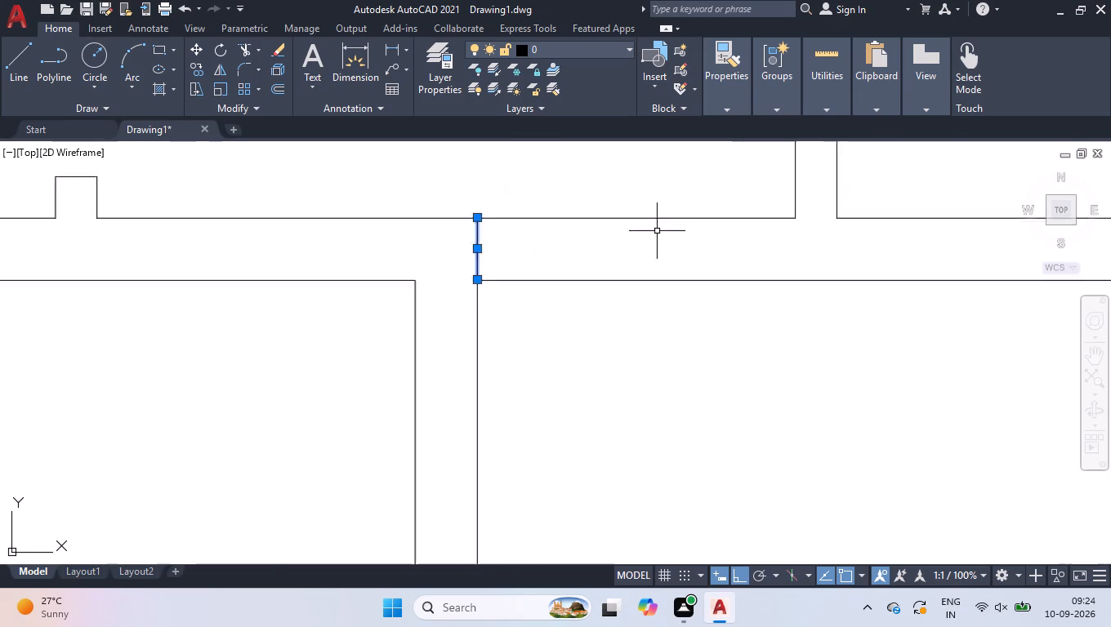
{"action": "left_click", "coordinate": [372, 257]}
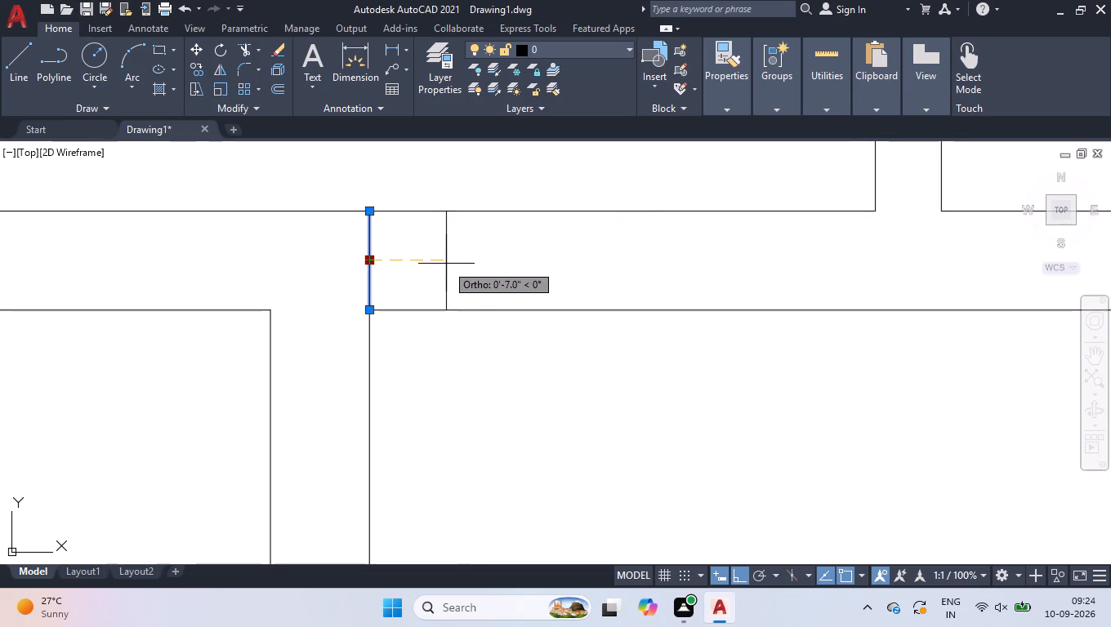
{"action": "key", "text": "3"}
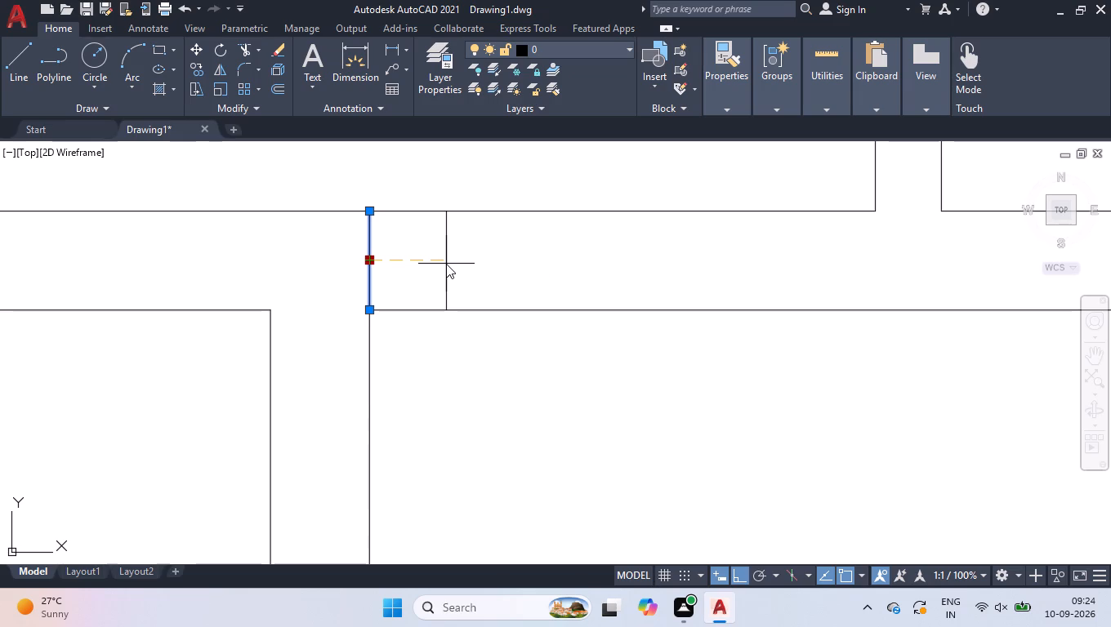
{"action": "key", "text": "Return"}
Offset the short line across the second cross wall 3' to the right.
{"action": "type", "text": "off"}
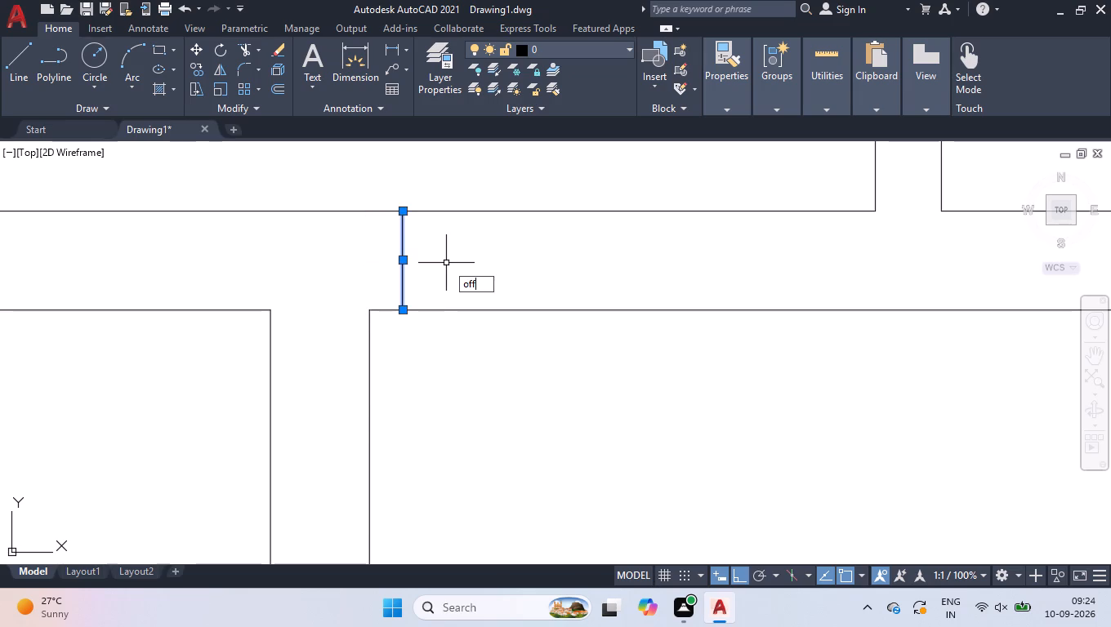
{"action": "key", "text": "Return"}
{"action": "type", "text": "3'"}
{"action": "key", "text": "Return"}
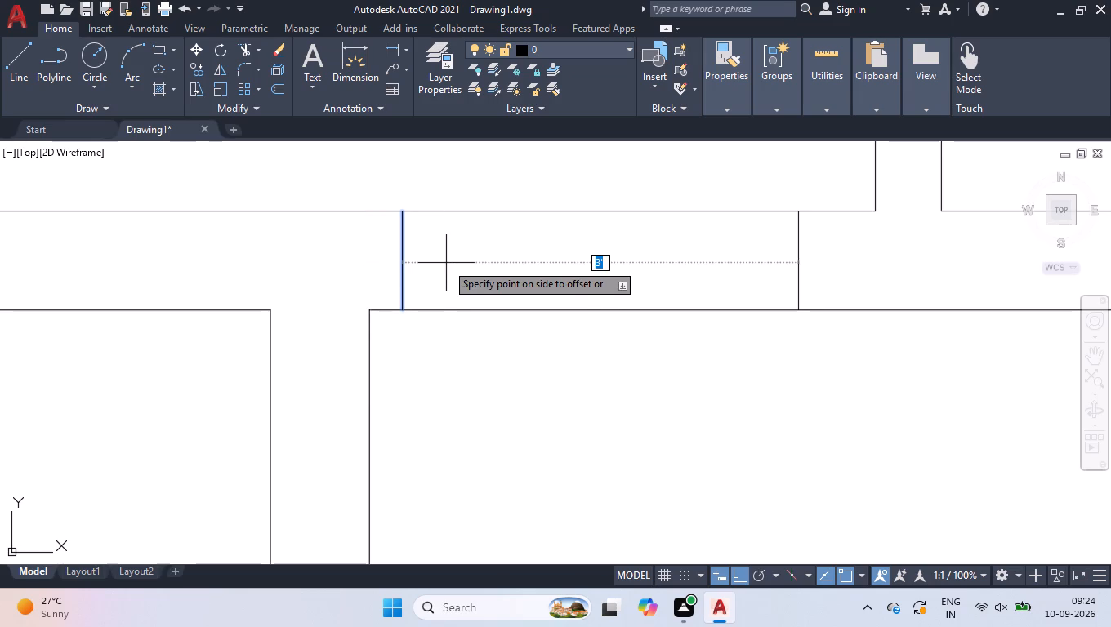
{"action": "left_click", "coordinate": [445, 258]}
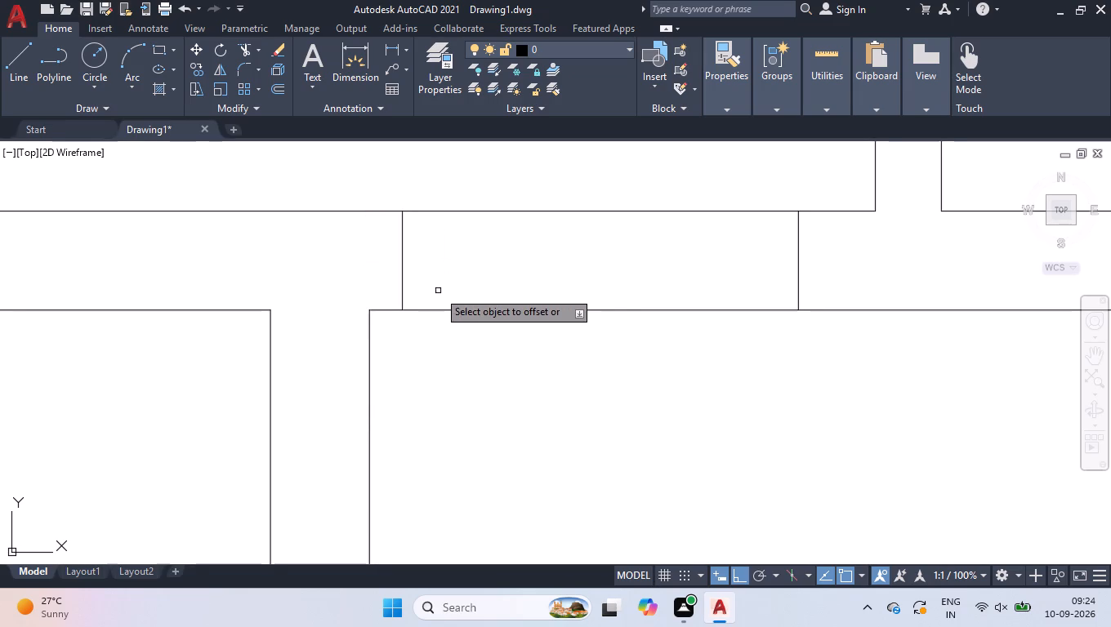
{"action": "key", "text": "space"}
Move the left short line across the second cross wall another 2" to the right.
{"action": "left_click", "coordinate": [364, 202]}
{"action": "left_click", "coordinate": [434, 349]}
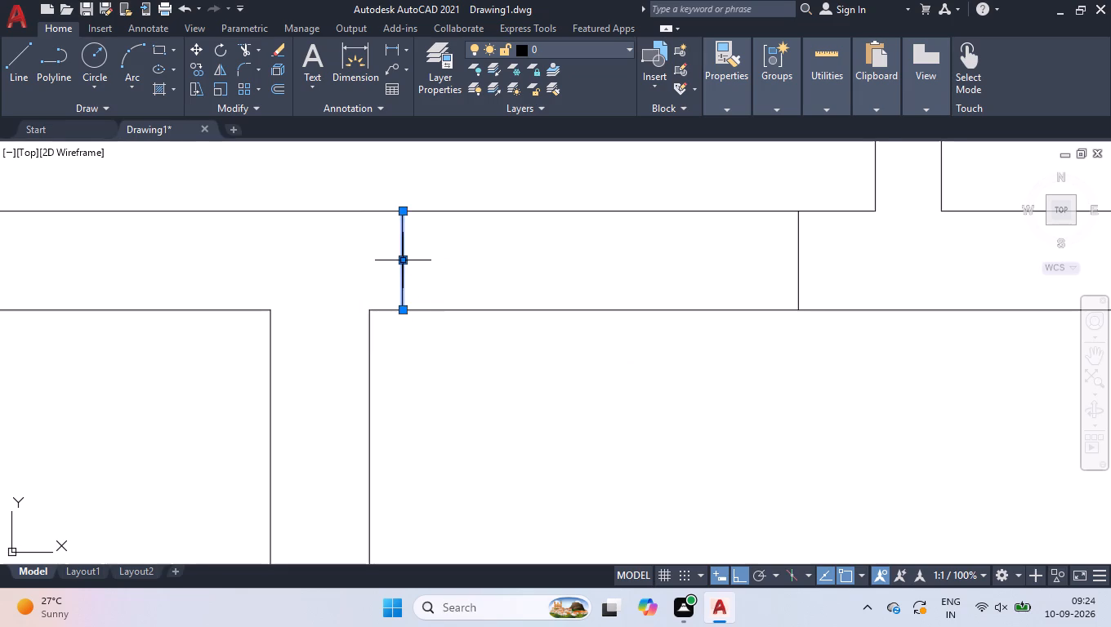
{"action": "left_click", "coordinate": [404, 260]}
{"action": "key", "text": "2"}
{"action": "key", "text": "Return"}
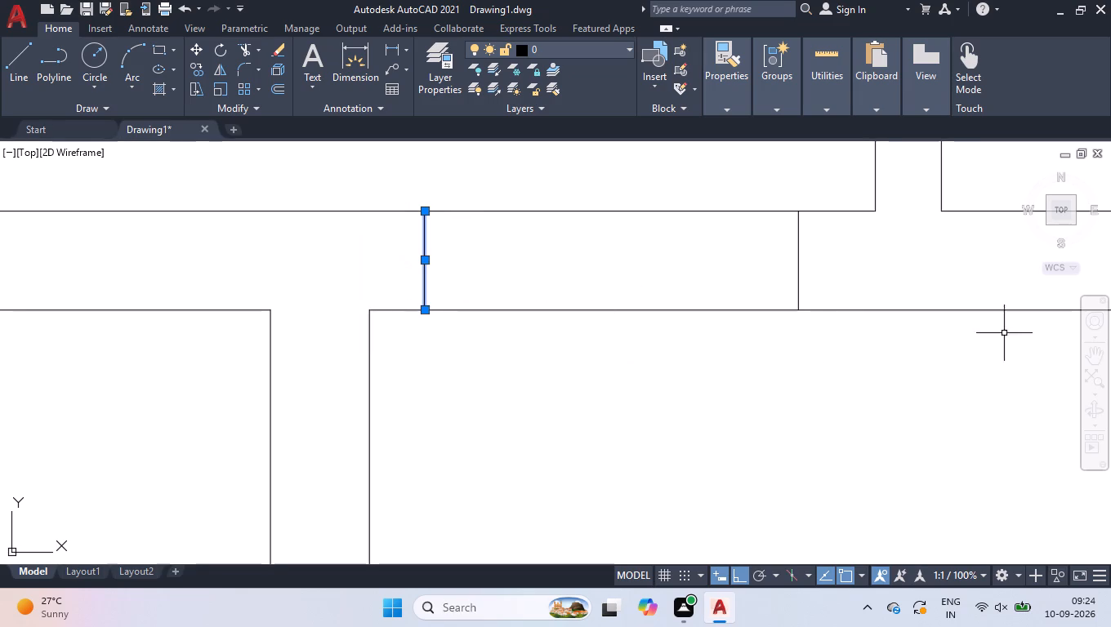
Move the offset short line, nearer the right partition, 2" to the right.
{"action": "left_click_drag", "start_coordinate": [694, 190], "coordinate": [712, 206]}
{"action": "left_click", "coordinate": [824, 341]}
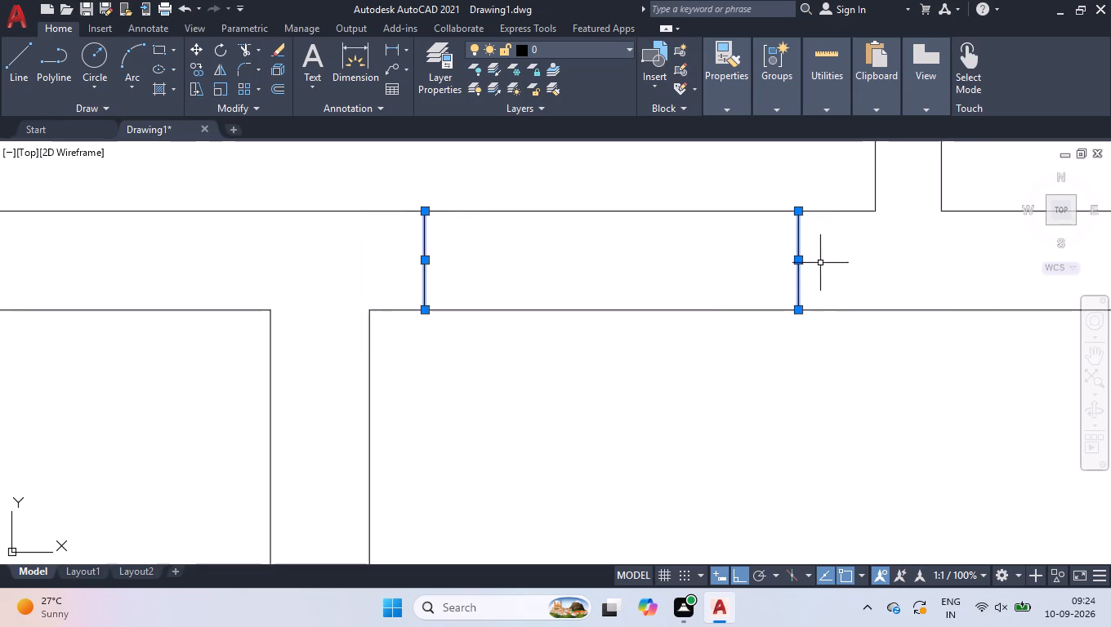
{"action": "left_click", "coordinate": [799, 260]}
{"action": "key", "text": "2"}
{"action": "key", "text": "Return"}
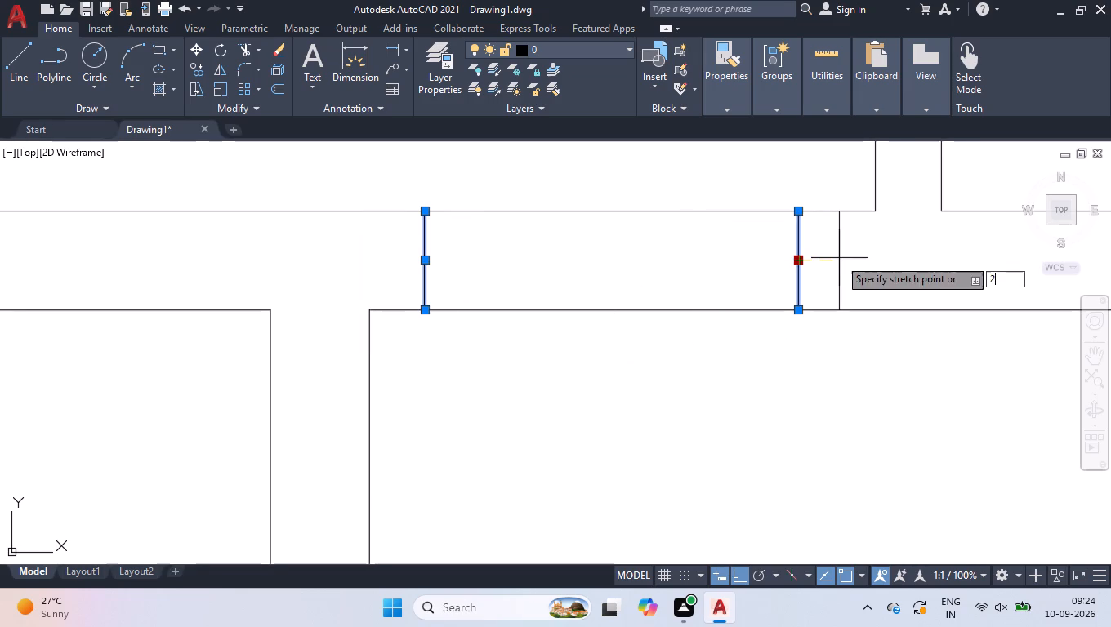
{"action": "key", "text": "Return"}
{"action": "key", "text": "Return"}
{"action": "key", "text": "Return"}
Trim both lines of the second cross wall between the two short lines to form an opening.
{"action": "type", "text": "tr"}
{"action": "key", "text": "Return"}
{"action": "left_click", "coordinate": [680, 194]}
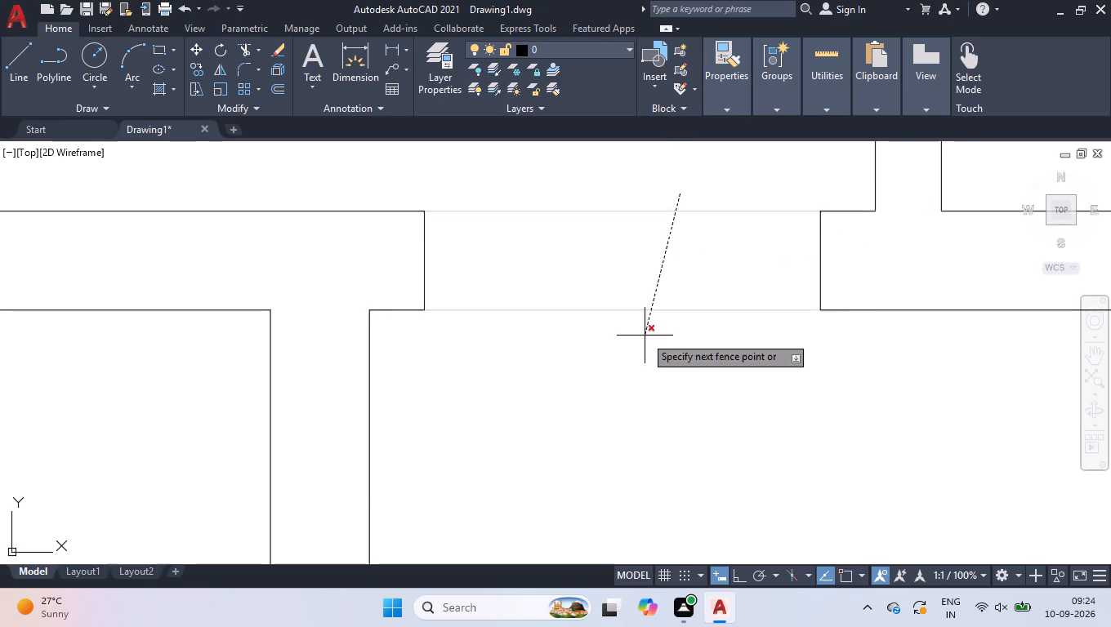
{"action": "left_click", "coordinate": [645, 336]}
{"action": "key", "text": "Return"}
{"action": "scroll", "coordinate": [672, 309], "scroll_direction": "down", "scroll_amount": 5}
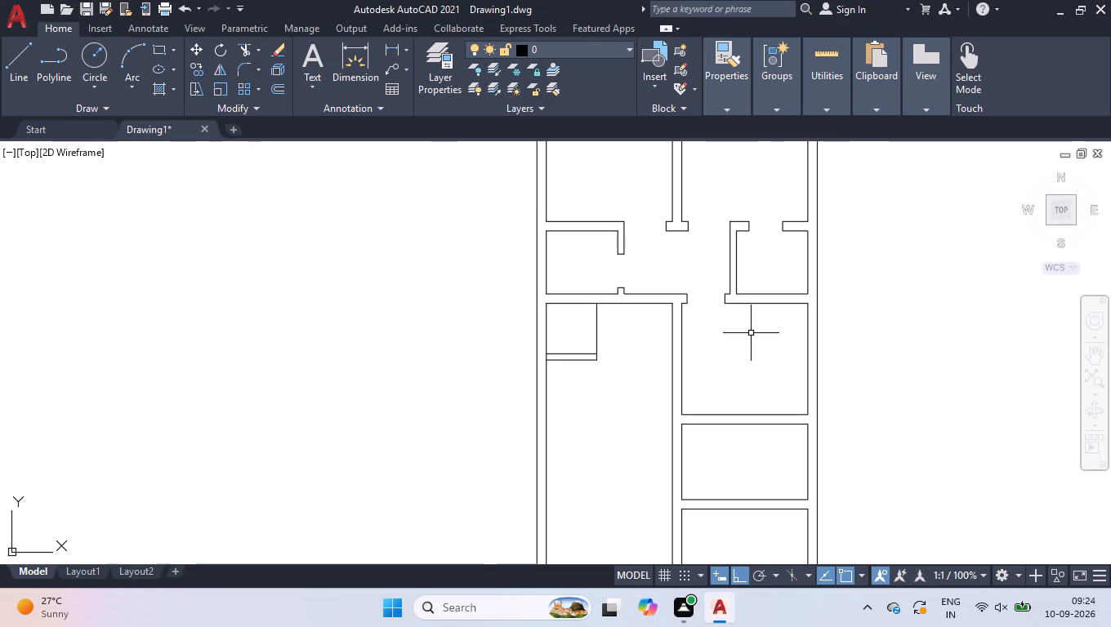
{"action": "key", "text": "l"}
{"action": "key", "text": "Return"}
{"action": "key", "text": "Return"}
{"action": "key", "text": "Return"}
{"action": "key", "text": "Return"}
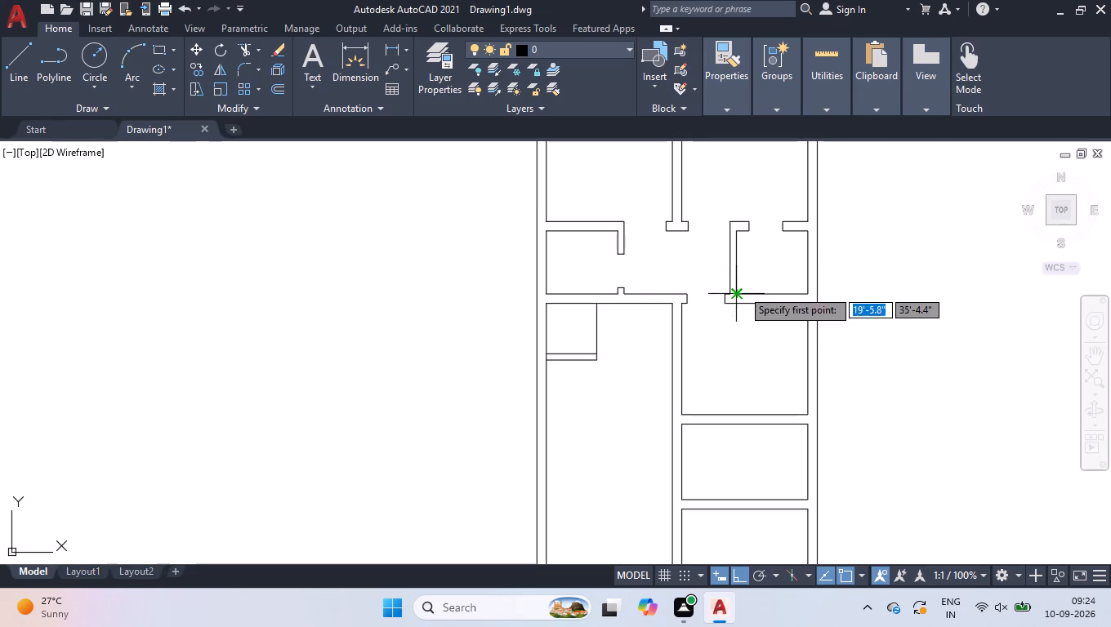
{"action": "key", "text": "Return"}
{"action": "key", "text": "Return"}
Extend the left partition's right line down and the lower vertical partition's left line up across the second cross wall.
{"action": "type", "text": "ex"}
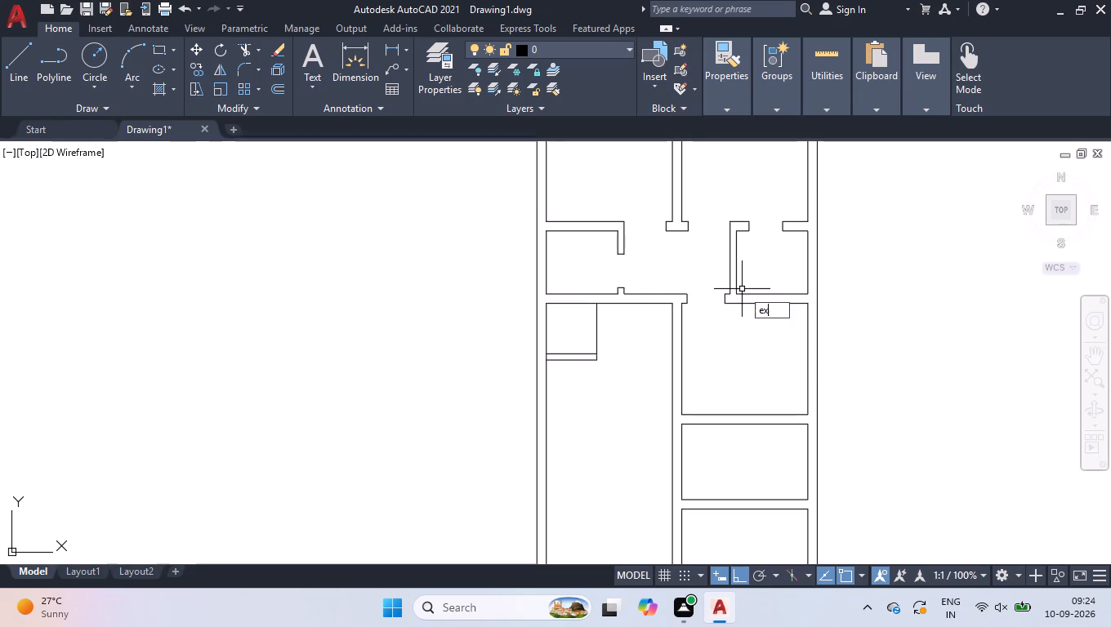
{"action": "key", "text": "Return"}
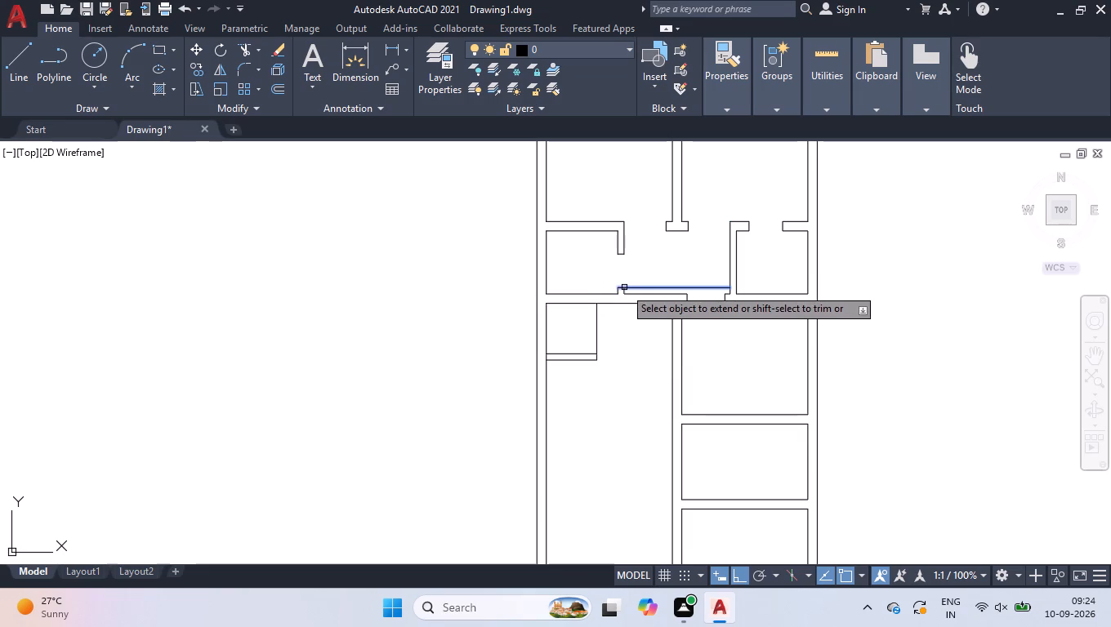
{"action": "left_click", "coordinate": [624, 293]}
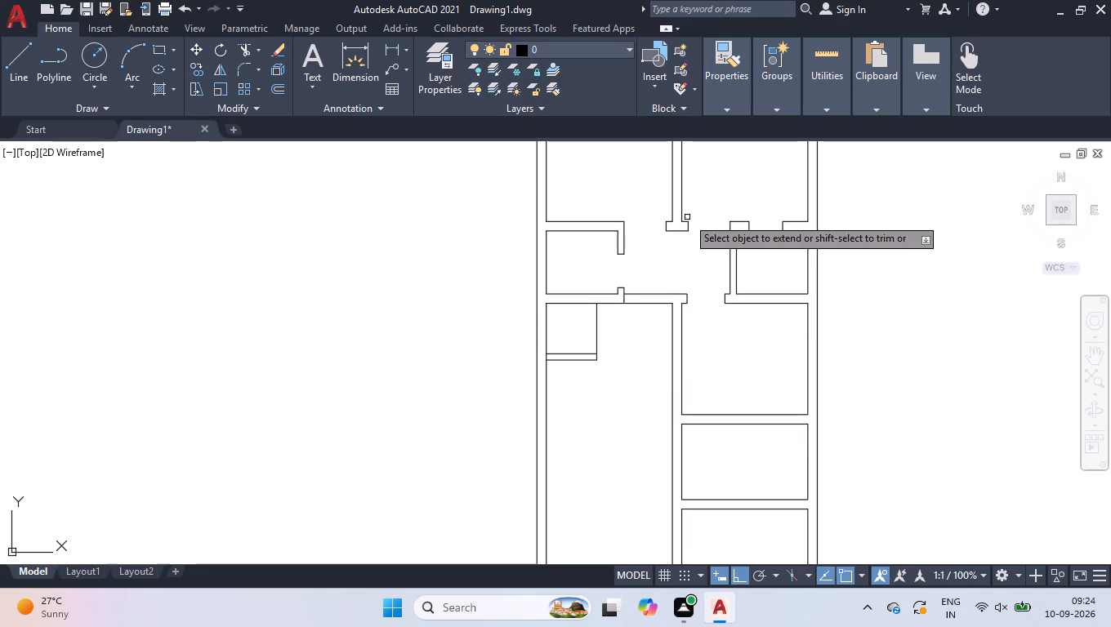
{"action": "left_click", "coordinate": [670, 317]}
{"action": "left_click", "coordinate": [676, 345]}
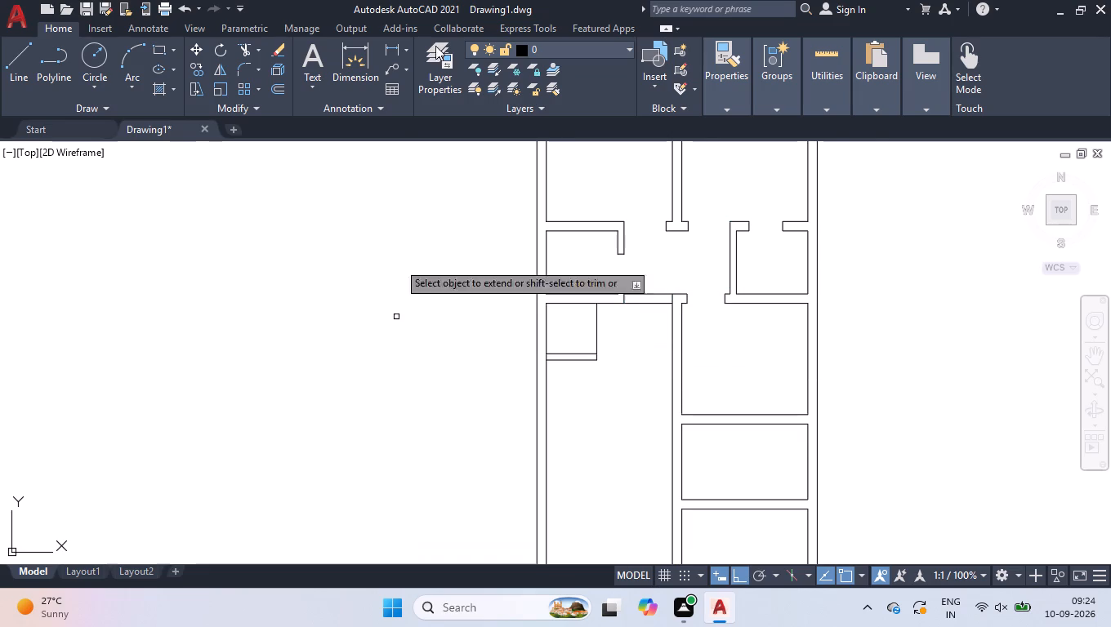
{"action": "key", "text": "Return"}
Trim both lines of the second cross wall between the left partition's right line and the lower vertical partition's left line.
{"action": "type", "text": "tr"}
{"action": "key", "text": "Return"}
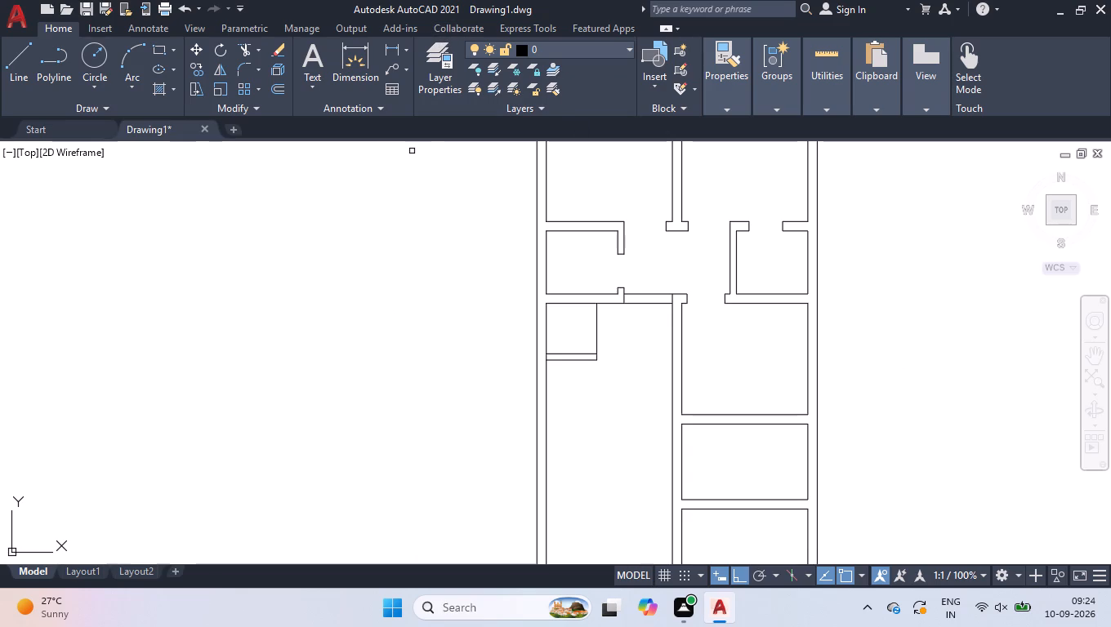
{"action": "left_click_drag", "start_coordinate": [658, 270], "coordinate": [655, 281]}
{"action": "left_click", "coordinate": [644, 320]}
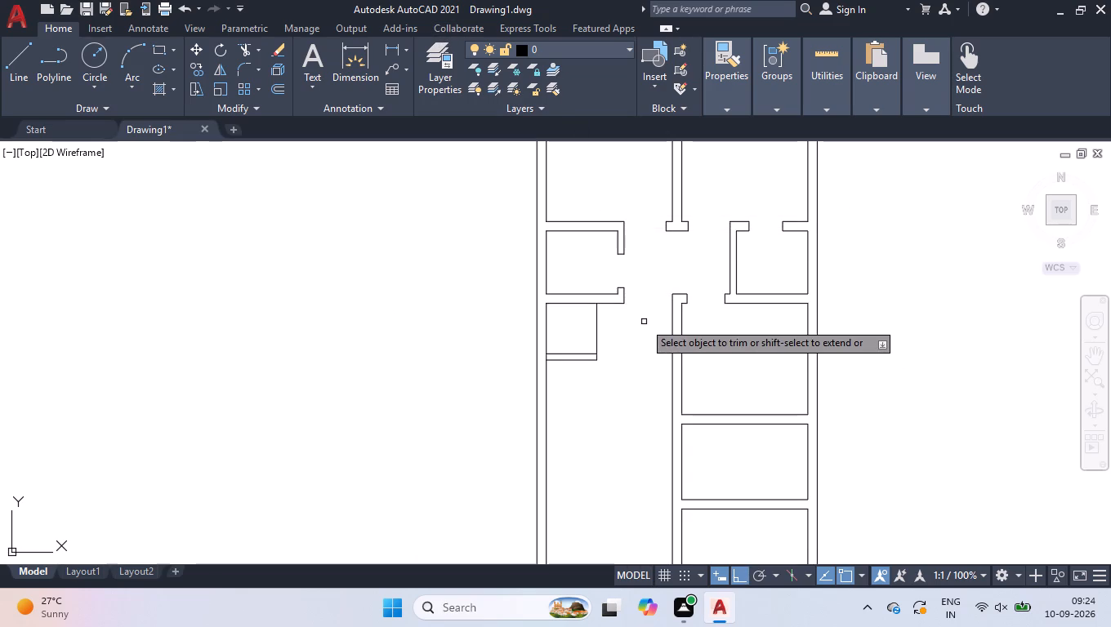
{"action": "key", "text": "Return"}
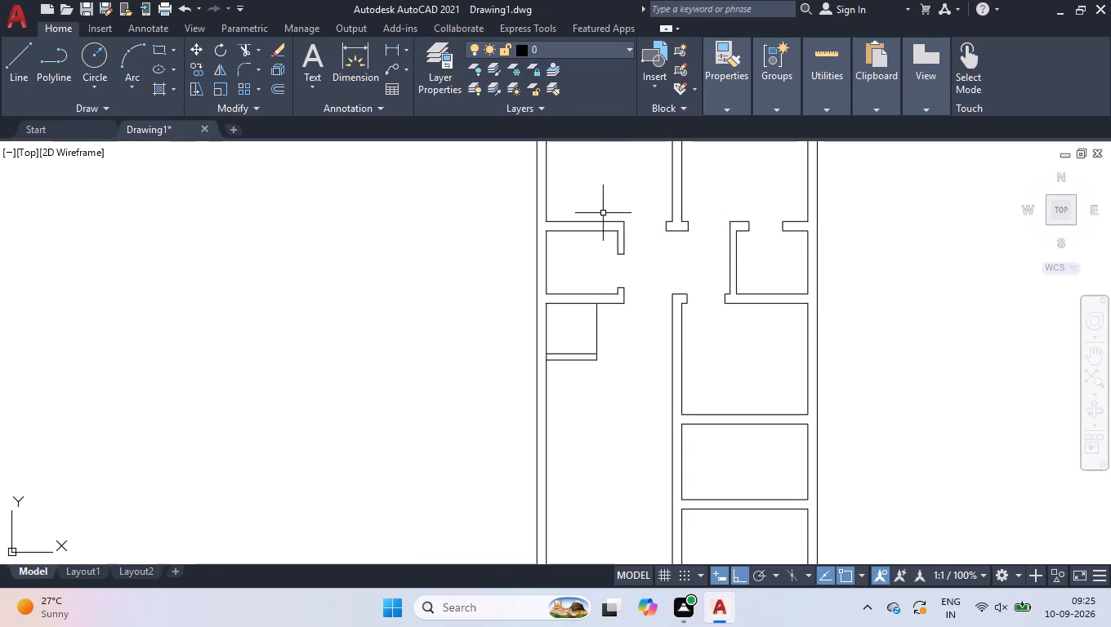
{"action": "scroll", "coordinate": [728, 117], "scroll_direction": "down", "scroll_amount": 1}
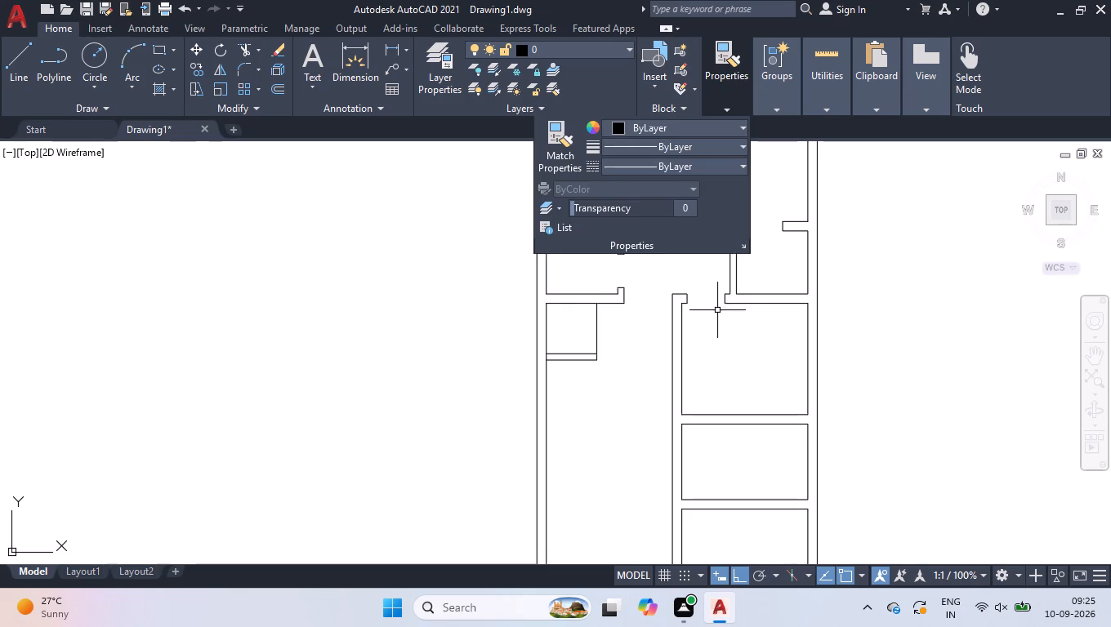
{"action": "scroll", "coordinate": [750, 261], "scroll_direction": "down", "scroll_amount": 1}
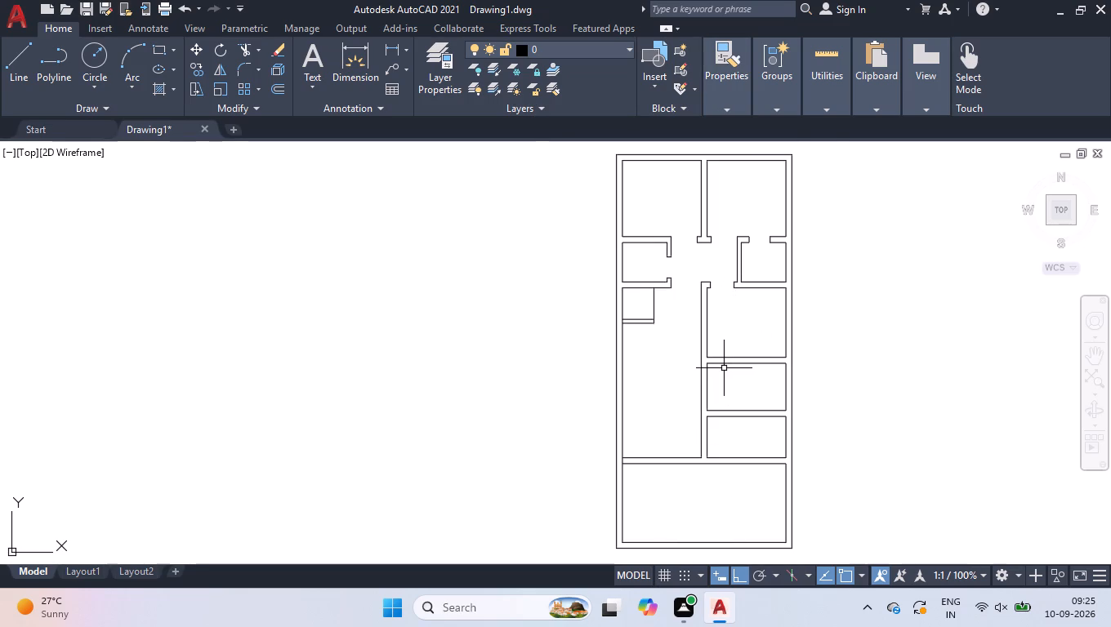
Extend the lower line of the cross wall beneath the large right-hand room across the central vertical wall to its left line.
{"action": "scroll", "coordinate": [724, 368], "scroll_direction": "up", "scroll_amount": 1}
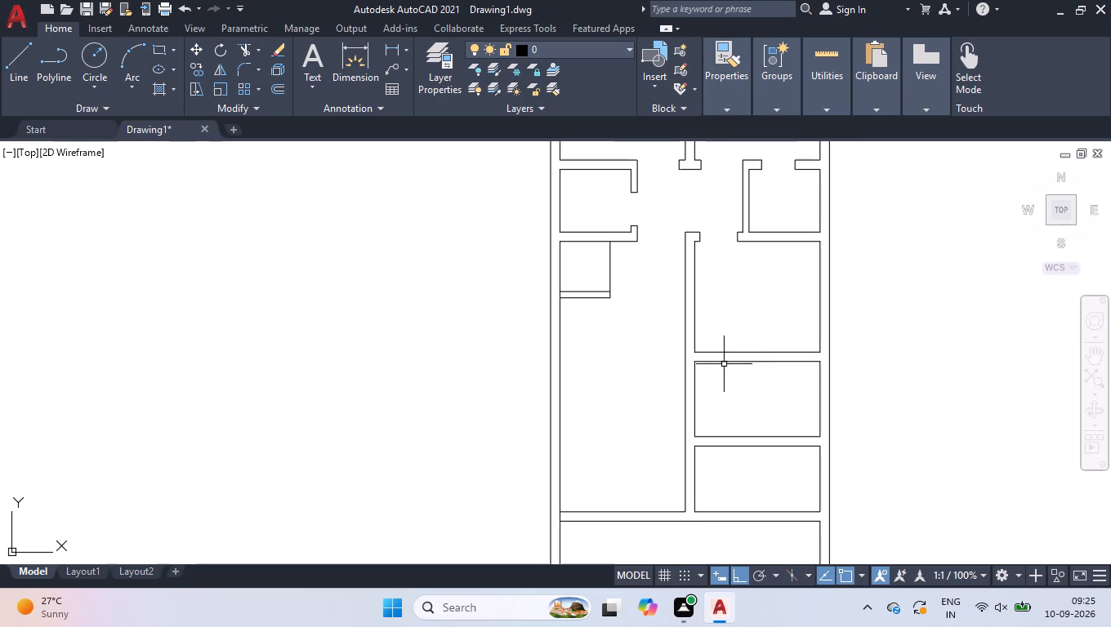
{"action": "type", "text": "ex"}
{"action": "key", "text": "Return"}
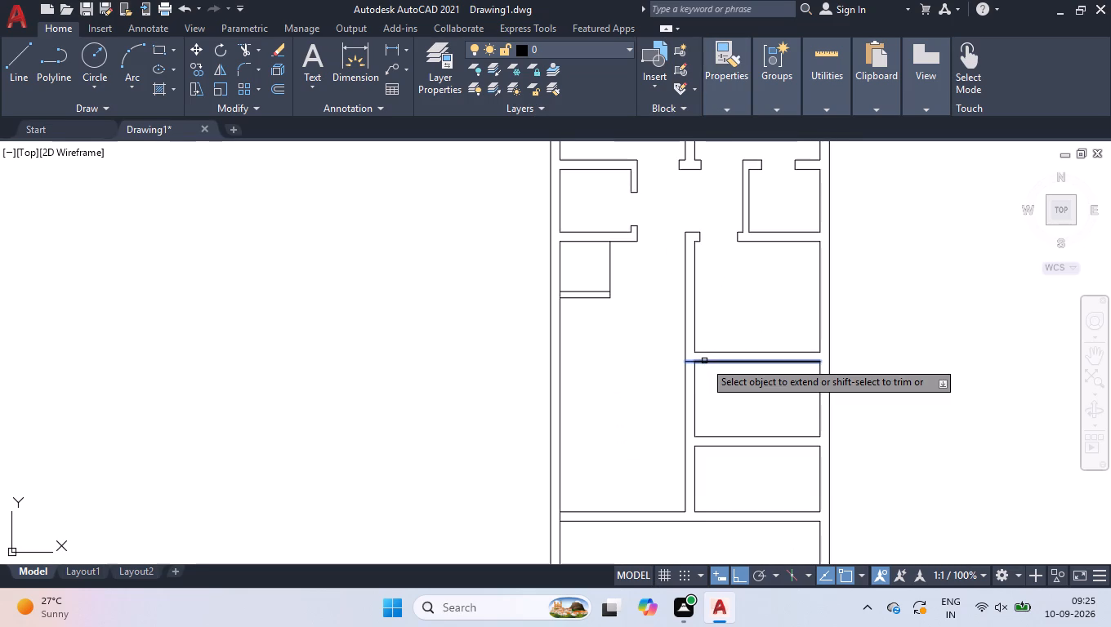
{"action": "left_click", "coordinate": [704, 361]}
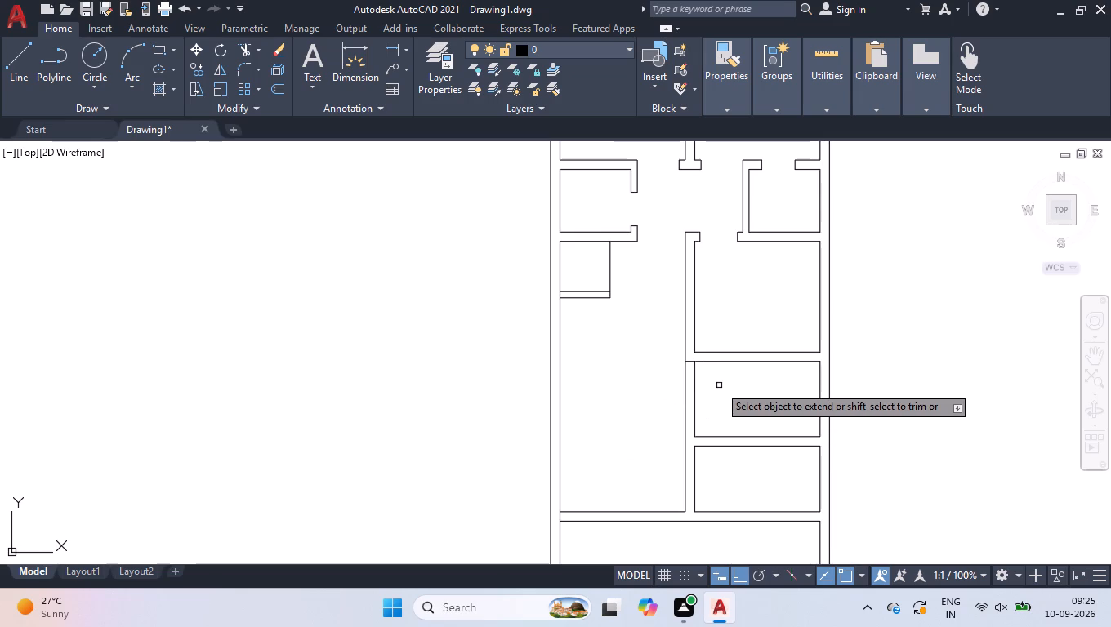
{"action": "key", "text": "Return"}
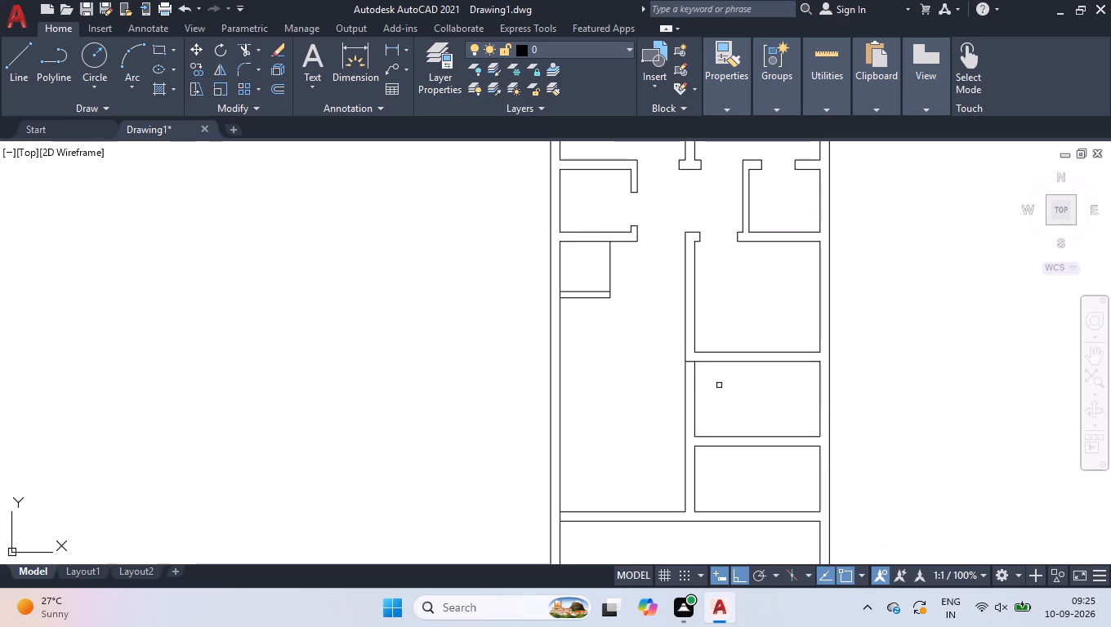
Draw a short horizontal line across the central vertical wall, a little below the extended cross-wall line.
{"action": "key", "text": "semicolon"}
{"action": "key", "text": "BackSpace"}
{"action": "key", "text": "l"}
{"action": "key", "text": "Return"}
{"action": "left_click", "coordinate": [687, 394]}
{"action": "left_click", "coordinate": [695, 394]}
{"action": "key", "text": "Return"}
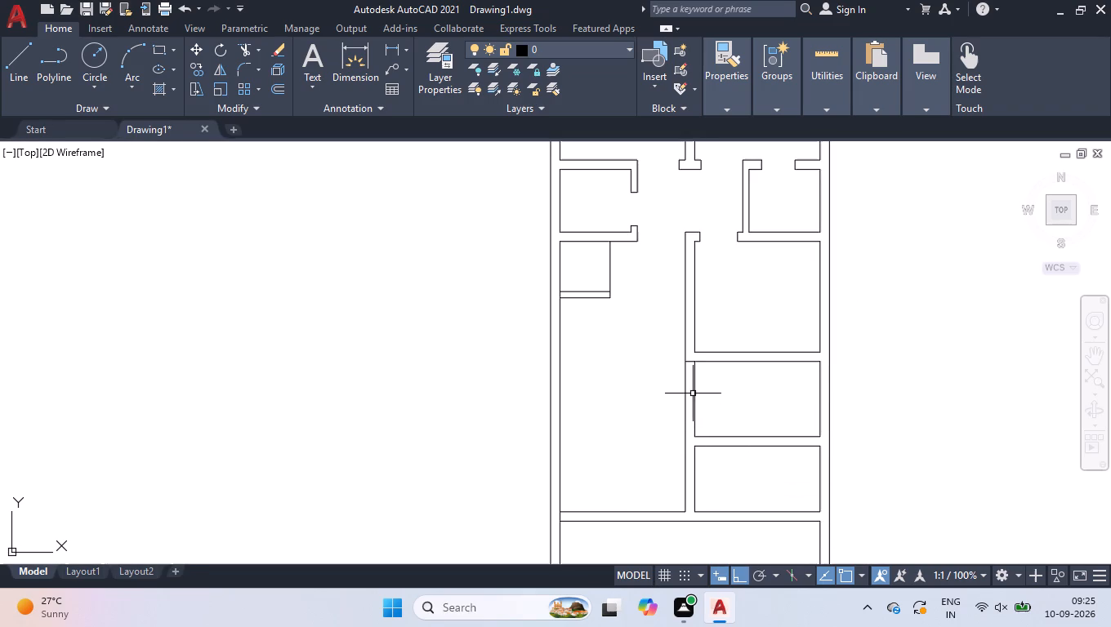
{"action": "scroll", "coordinate": [701, 375], "scroll_direction": "up", "scroll_amount": 2}
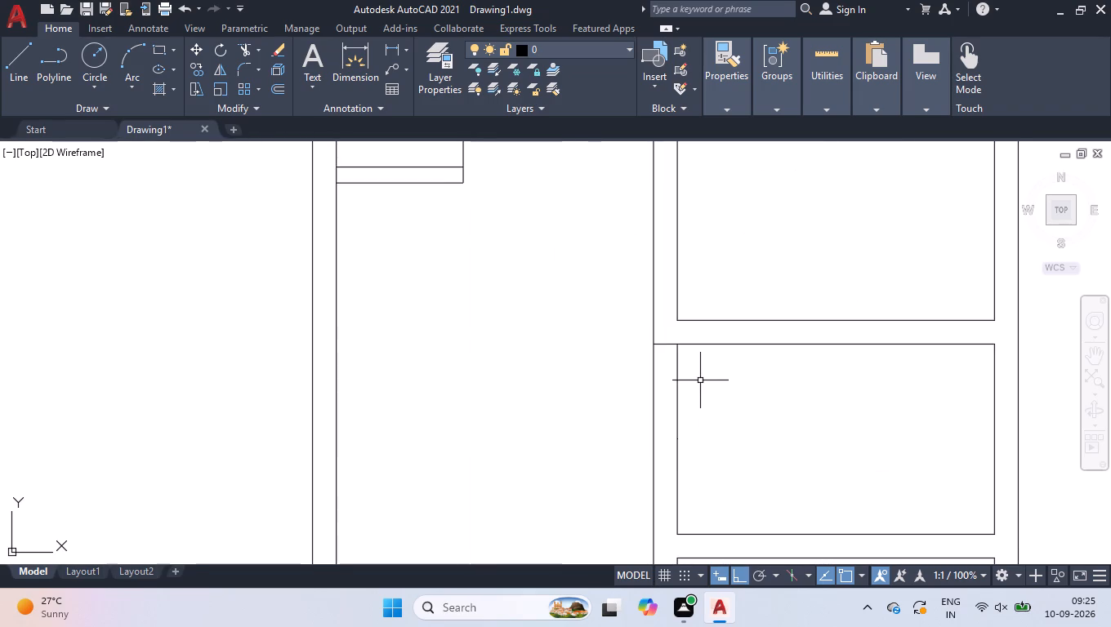
{"action": "key", "text": "space"}
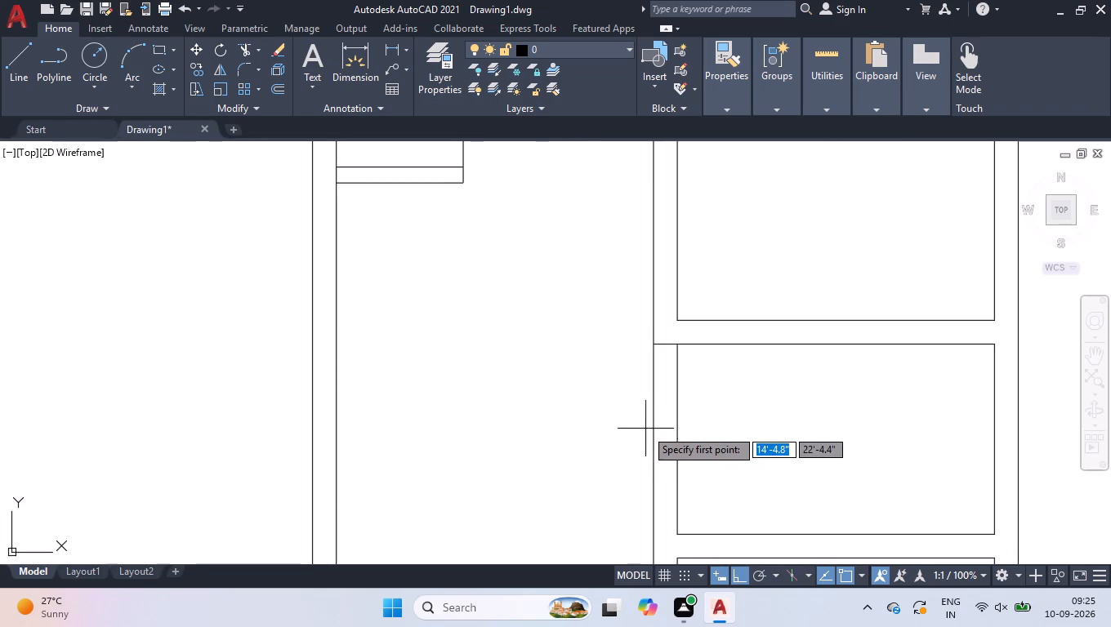
{"action": "left_click", "coordinate": [649, 429]}
{"action": "left_click", "coordinate": [679, 428]}
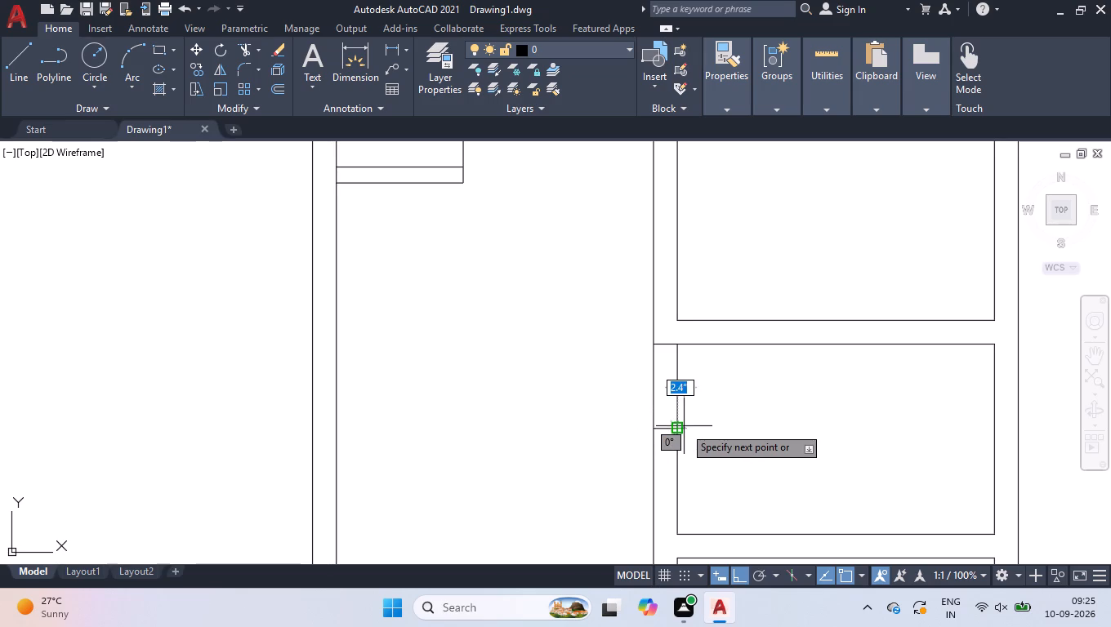
{"action": "key", "text": "space"}
Trim both lines of the central vertical wall between the extended cross-wall line and the short line to form an opening.
{"action": "type", "text": "tr"}
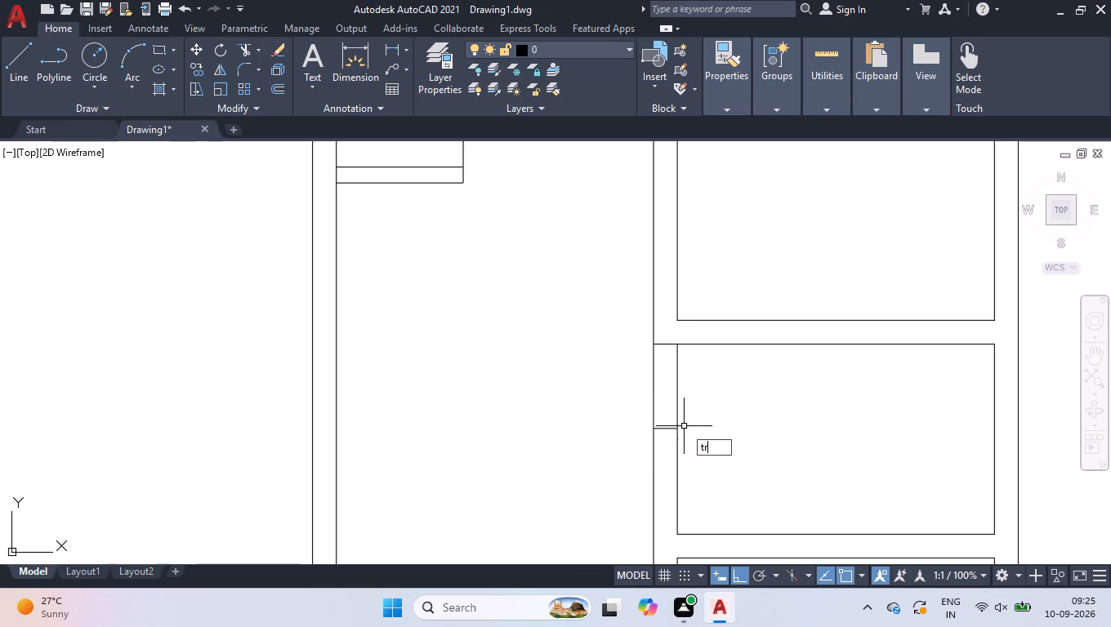
{"action": "key", "text": "Return"}
{"action": "left_click", "coordinate": [697, 393]}
{"action": "left_click", "coordinate": [591, 377]}
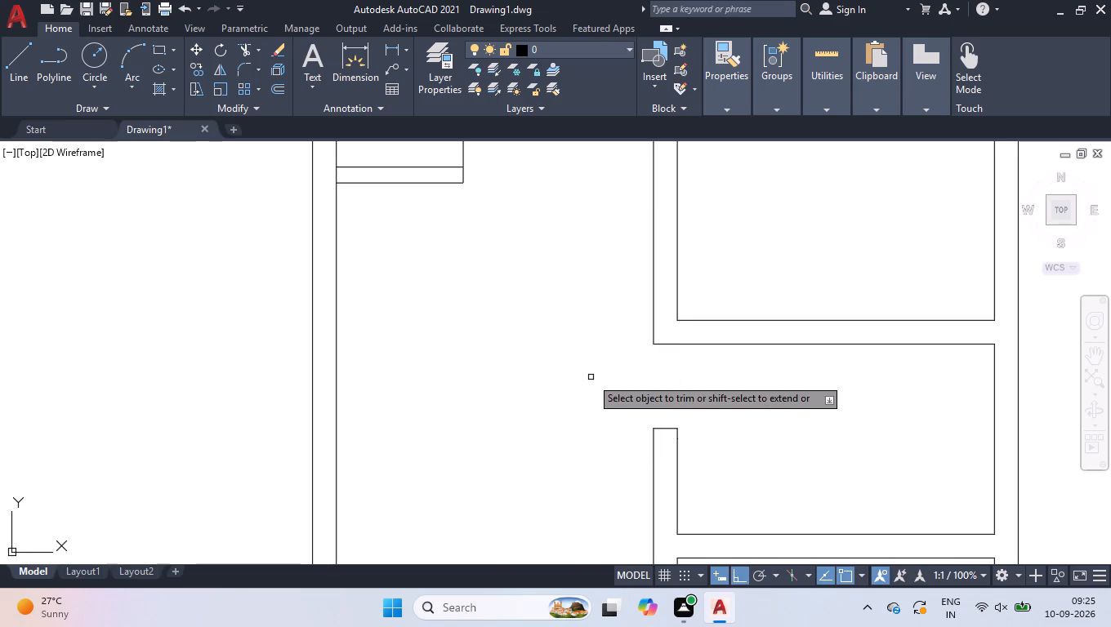
{"action": "scroll", "coordinate": [630, 445], "scroll_direction": "down", "scroll_amount": 2}
{"action": "scroll", "coordinate": [754, 396], "scroll_direction": "down", "scroll_amount": 2}
{"action": "scroll", "coordinate": [725, 462], "scroll_direction": "up", "scroll_amount": 1}
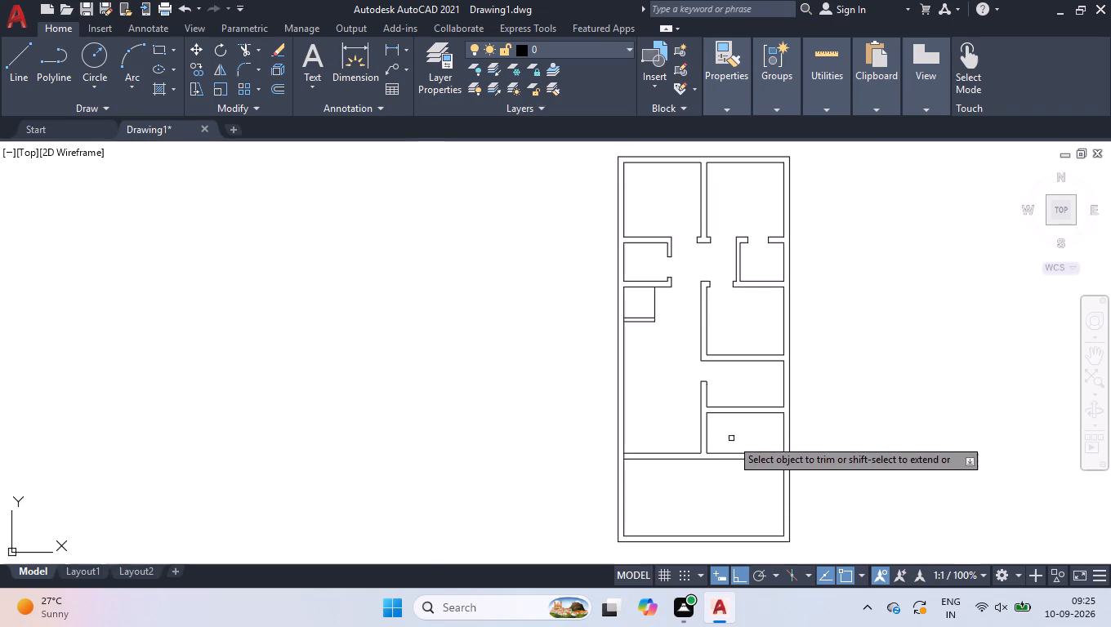
{"action": "scroll", "coordinate": [712, 418], "scroll_direction": "up", "scroll_amount": 1}
{"action": "key", "text": "space"}
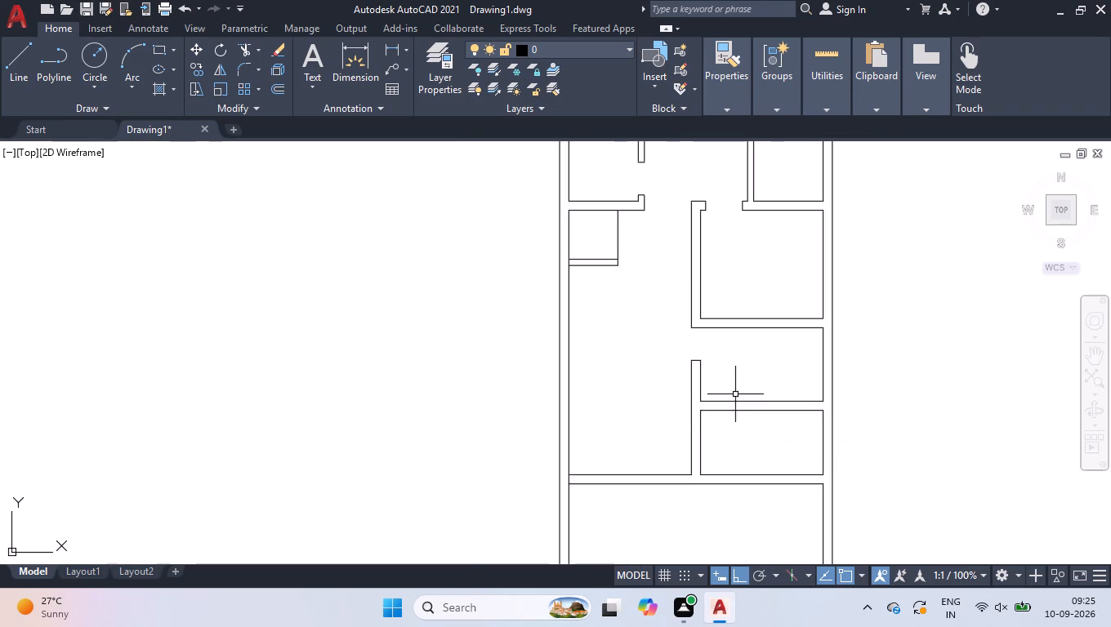
Draw a short vertical line across the cross wall between the two small lower-right rooms, part-way from the central wall.
{"action": "scroll", "coordinate": [735, 394], "scroll_direction": "up", "scroll_amount": 2}
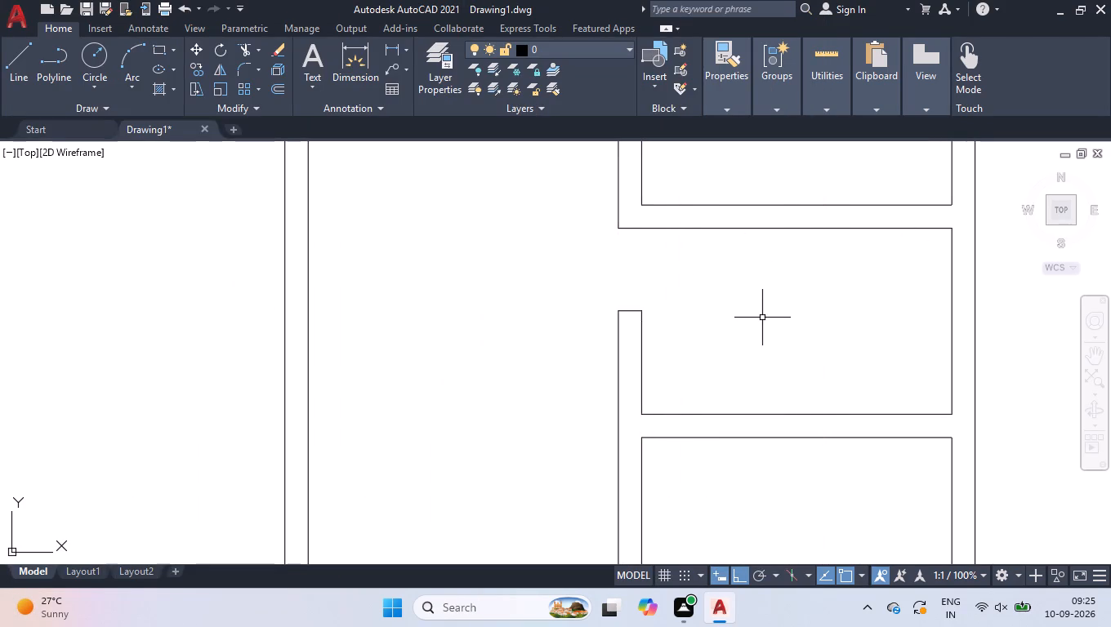
{"action": "key", "text": "l"}
{"action": "key", "text": "Return"}
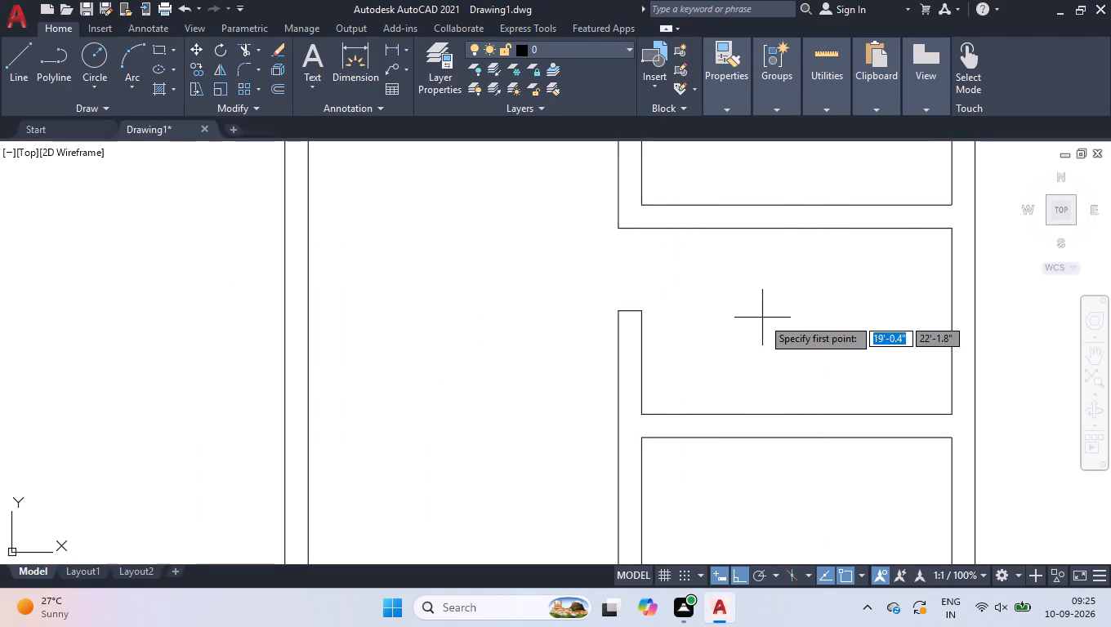
{"action": "left_click", "coordinate": [740, 410]}
{"action": "left_click", "coordinate": [743, 434]}
{"action": "key", "text": "Return"}
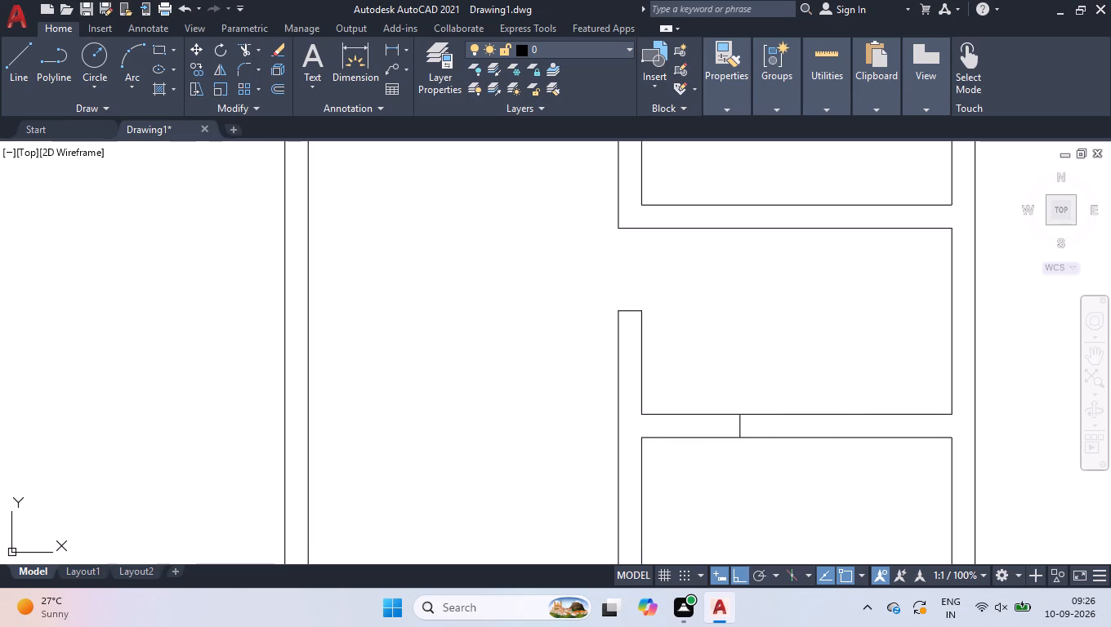
Extend the central vertical wall's right line down across the cross wall between the two small lower-right rooms.
{"action": "type", "text": "ex"}
{"action": "key", "text": "Return"}
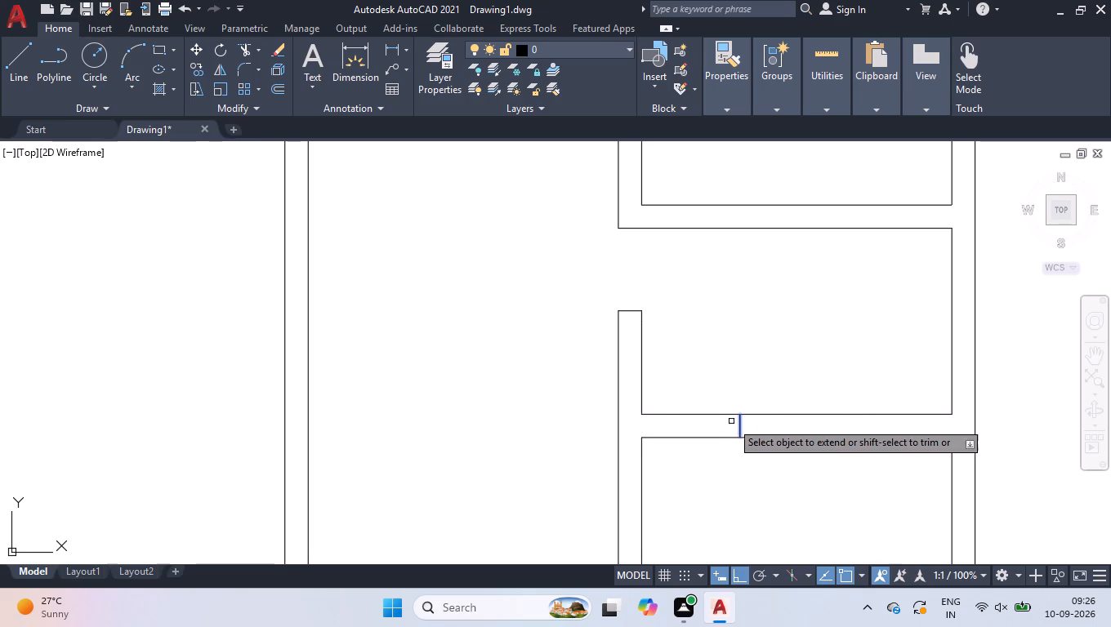
{"action": "left_click", "coordinate": [643, 383]}
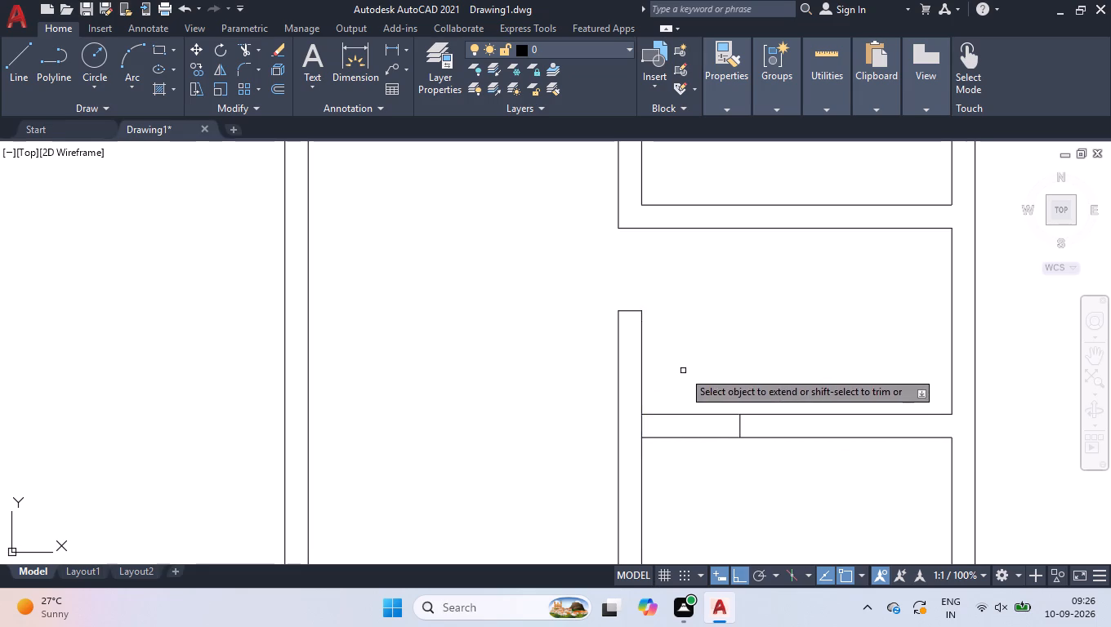
{"action": "key", "text": "Return"}
Trim both lines of that cross wall between the central vertical wall and the short line to form an opening.
{"action": "type", "text": "tr"}
{"action": "key", "text": "Return"}
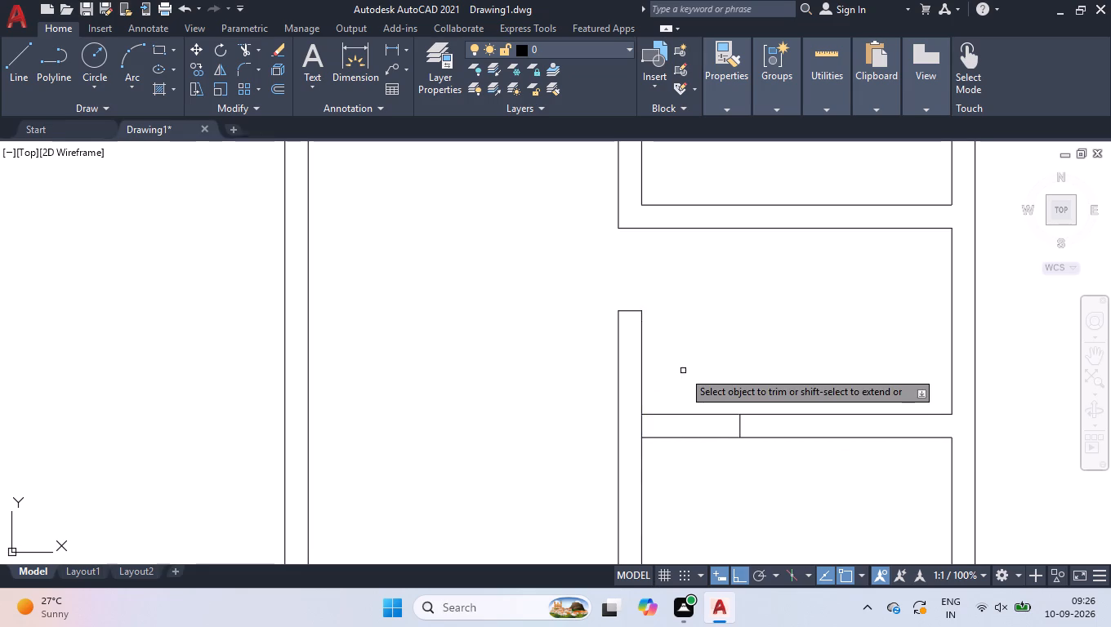
{"action": "left_click", "coordinate": [683, 371]}
{"action": "left_click", "coordinate": [672, 509]}
{"action": "key", "text": "Return"}
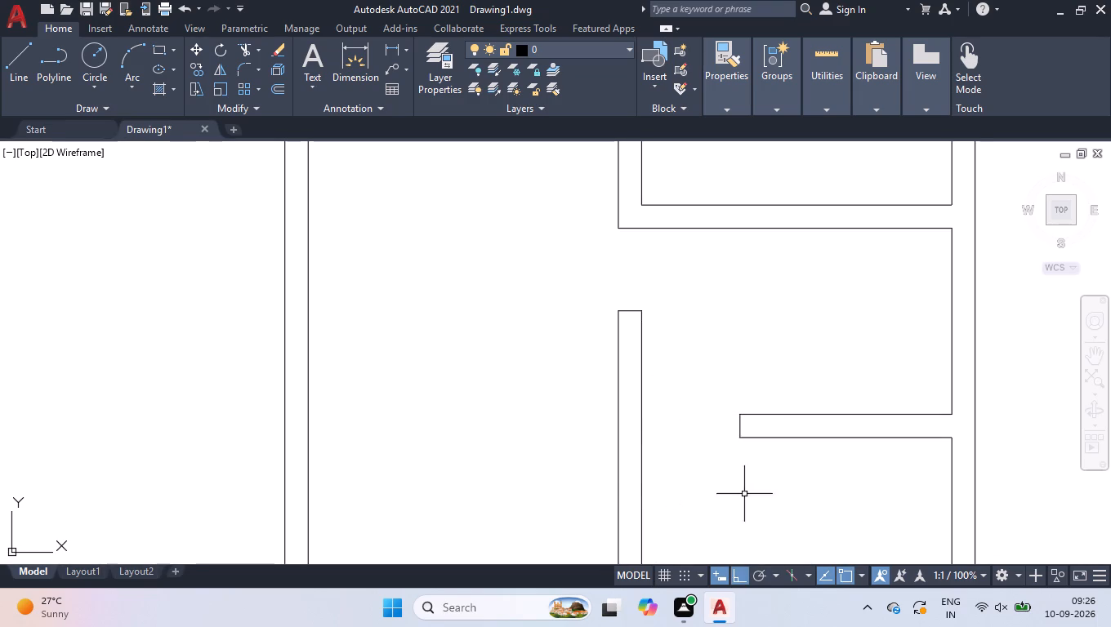
Draw a 9" vertical line across the lowest cross wall from the lower end of the central wall's left line.
{"action": "scroll", "coordinate": [497, 379], "scroll_direction": "down", "scroll_amount": 2}
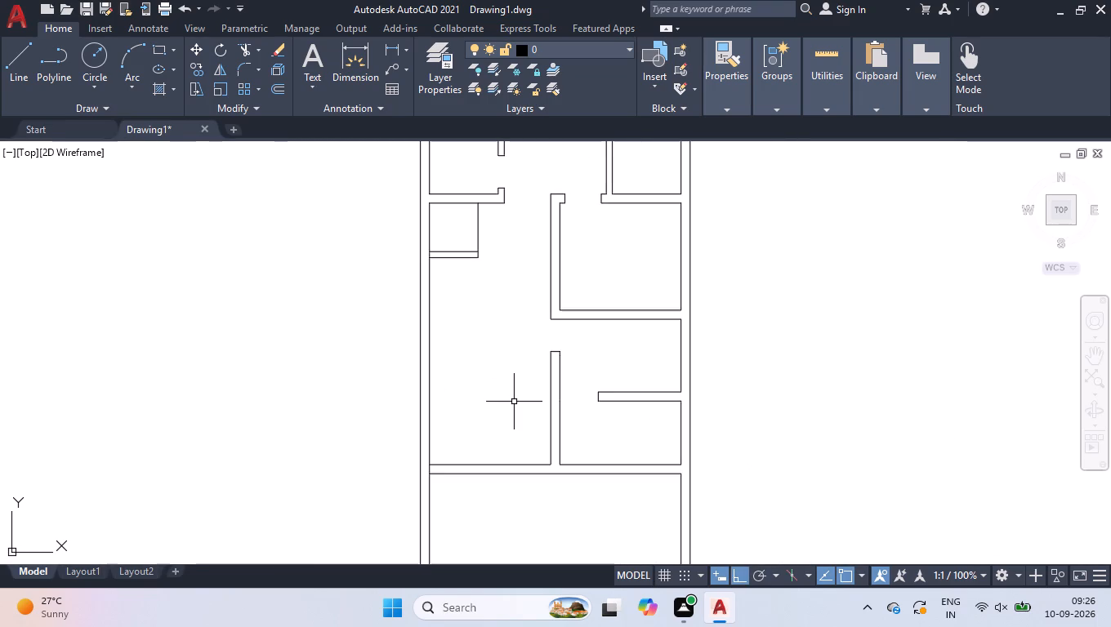
{"action": "scroll", "coordinate": [553, 429], "scroll_direction": "up", "scroll_amount": 1}
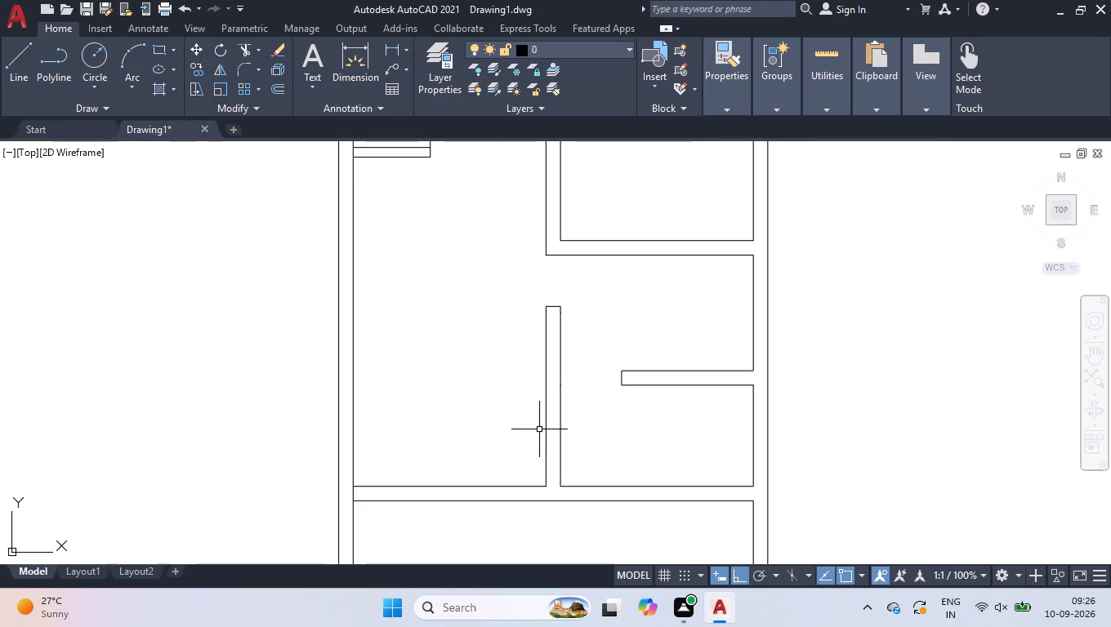
{"action": "key", "text": "l"}
{"action": "key", "text": "Return"}
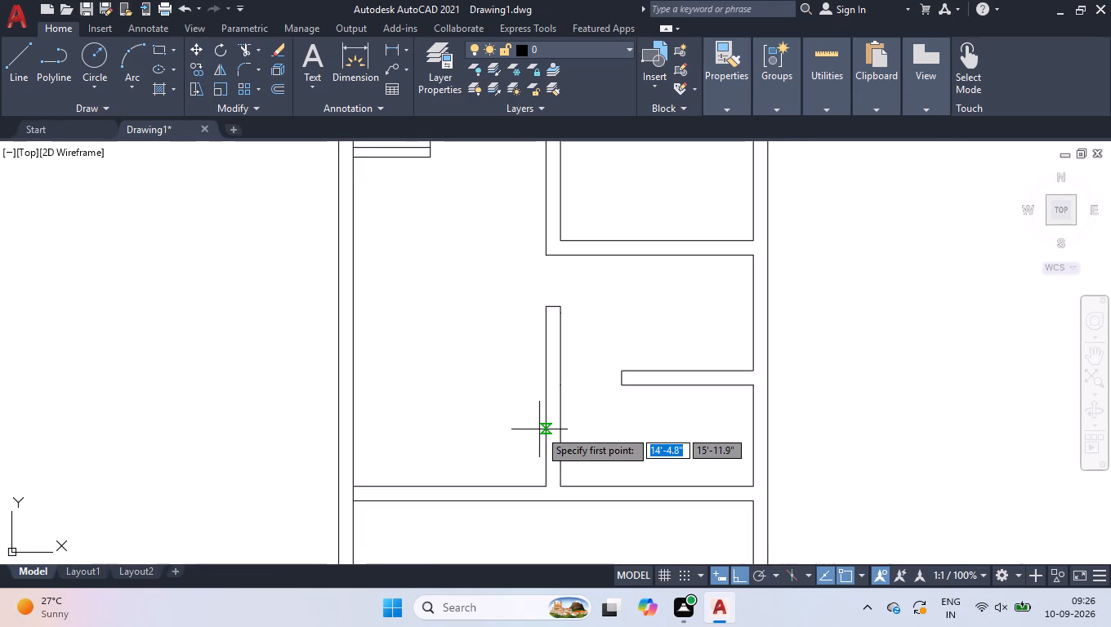
{"action": "left_click", "coordinate": [542, 486]}
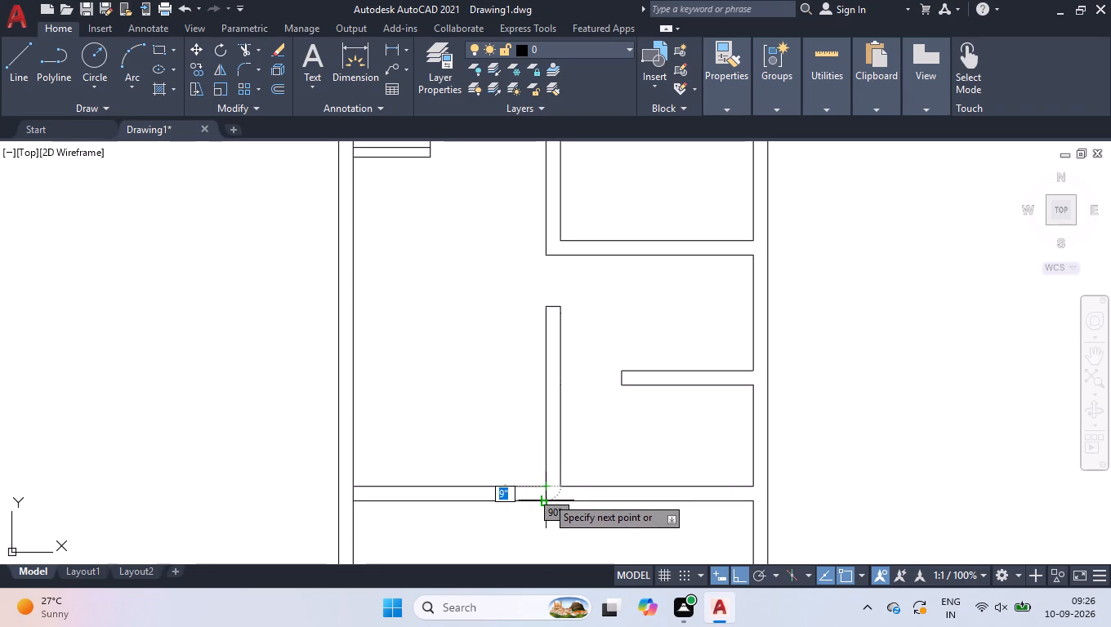
{"action": "left_click", "coordinate": [547, 498]}
{"action": "key", "text": "Return"}
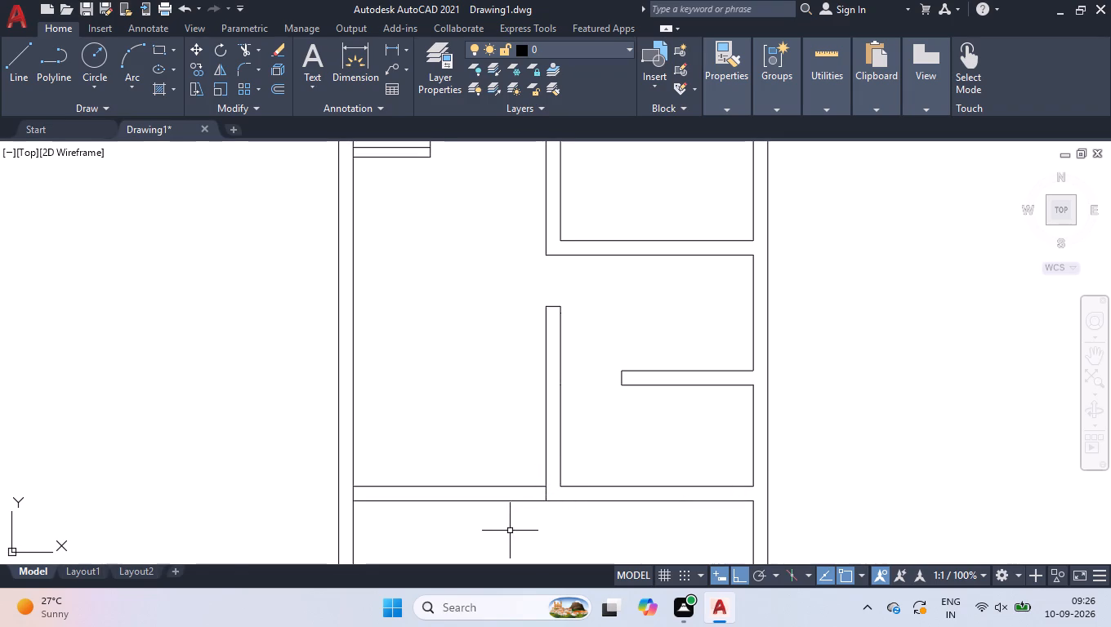
Move the short line in the lowest cross wall 6" to the left.
{"action": "scroll", "coordinate": [510, 531], "scroll_direction": "up", "scroll_amount": 2}
{"action": "left_click", "coordinate": [580, 371]}
{"action": "left_click", "coordinate": [617, 478]}
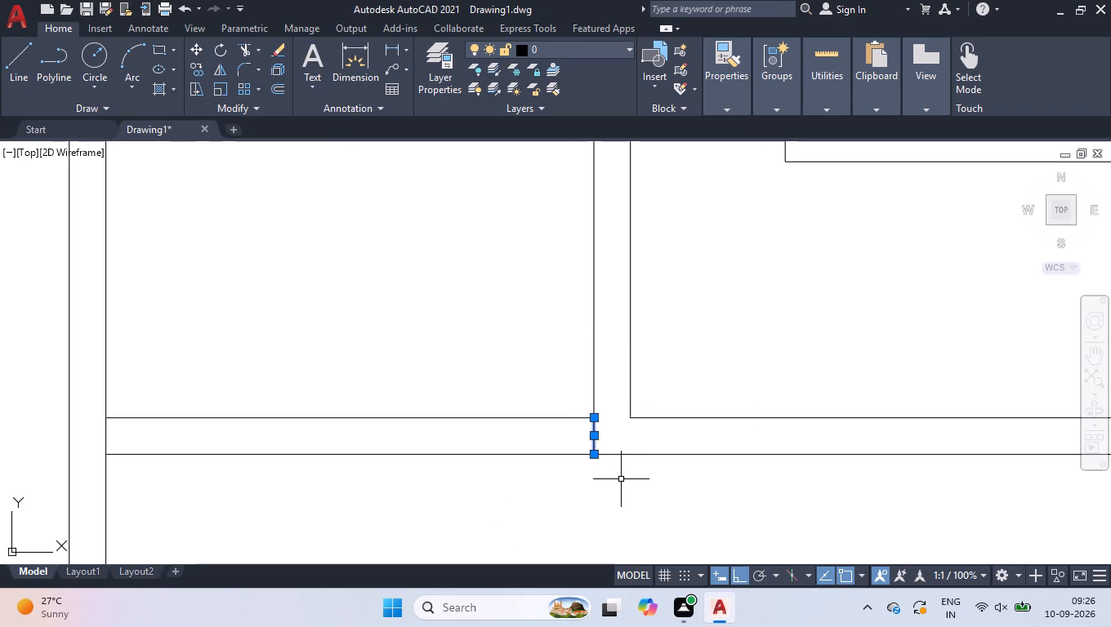
{"action": "left_click", "coordinate": [594, 437]}
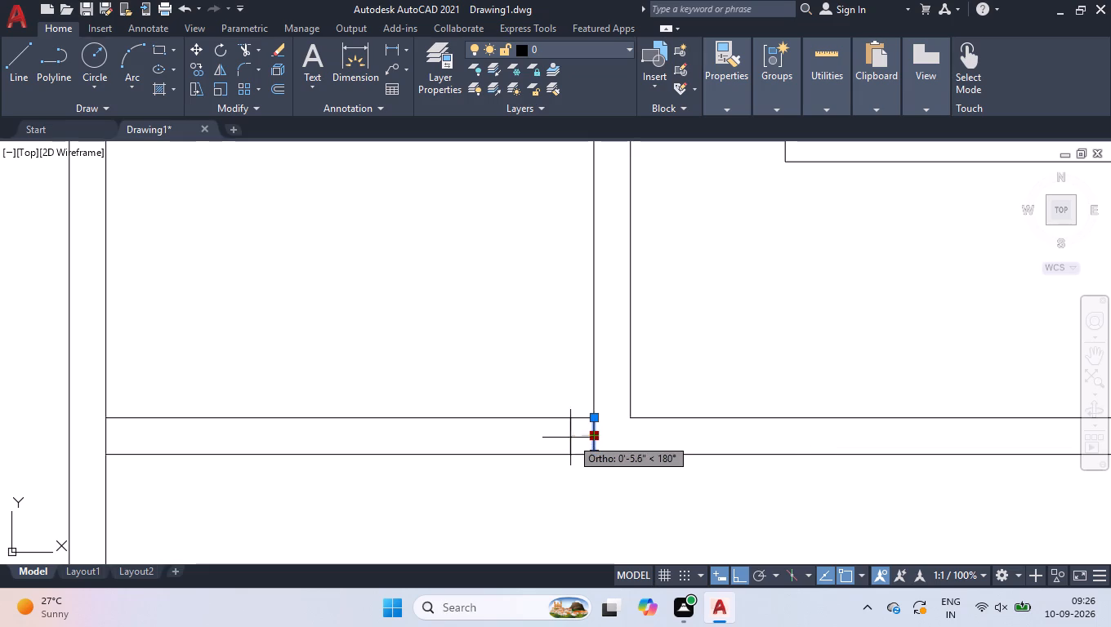
{"action": "key", "text": "6"}
{"action": "key", "text": "Return"}
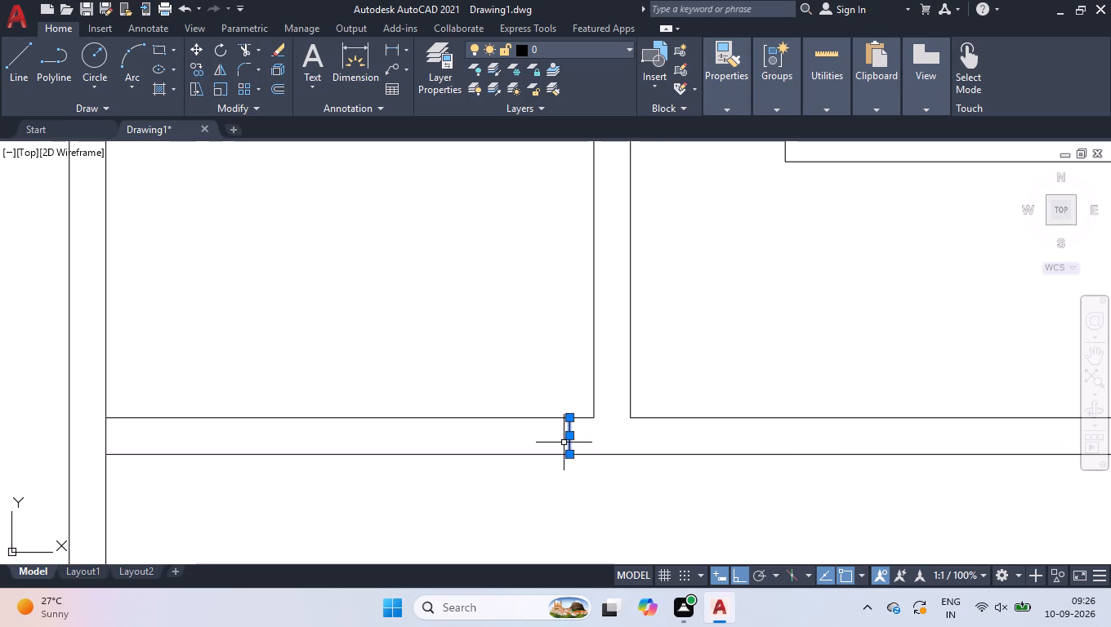
Offset the moved short line 3' to the left.
{"action": "type", "text": "off"}
{"action": "key", "text": "Return"}
{"action": "type", "text": "3'"}
{"action": "key", "text": "Return"}
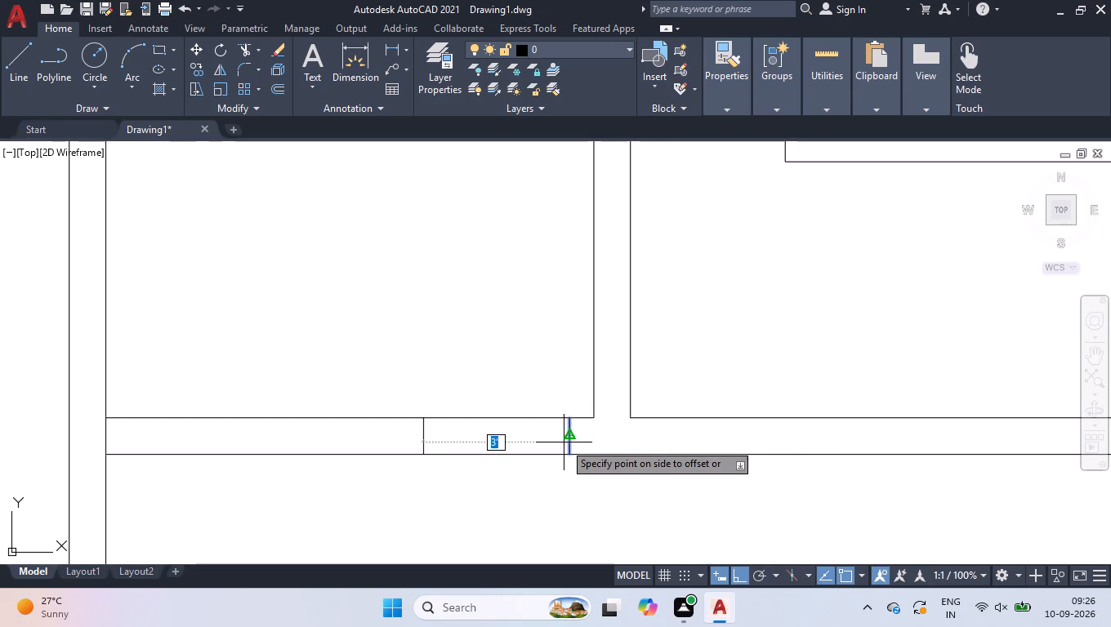
{"action": "left_click", "coordinate": [511, 438]}
{"action": "key", "text": "Return"}
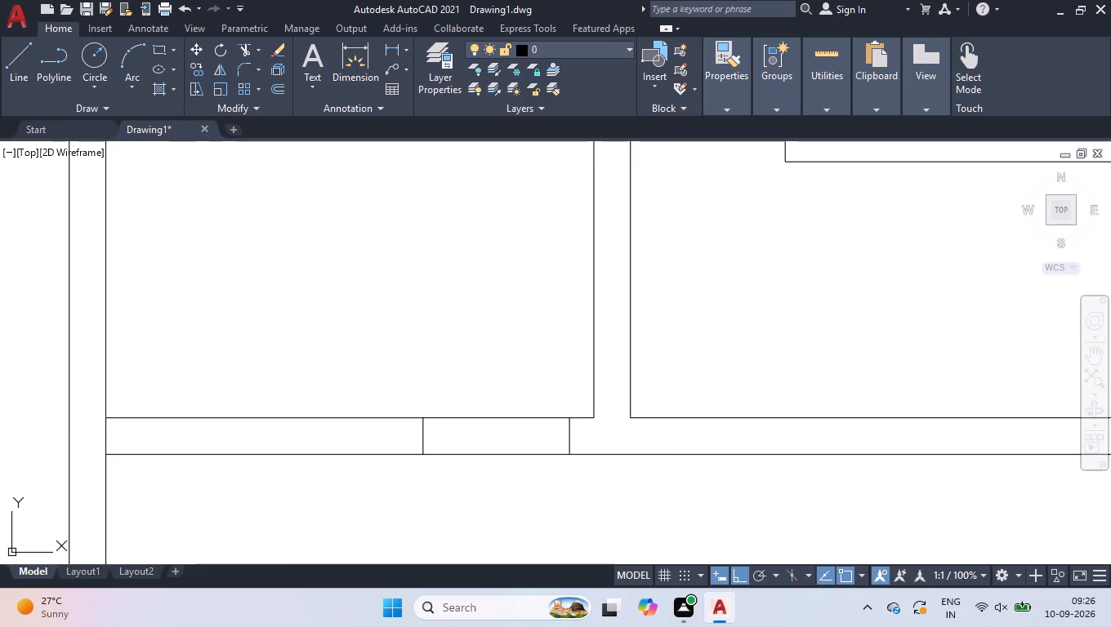
Trim both lines of the lowest cross wall between the two short lines to form an opening.
{"action": "type", "text": "tr"}
{"action": "key", "text": "Return"}
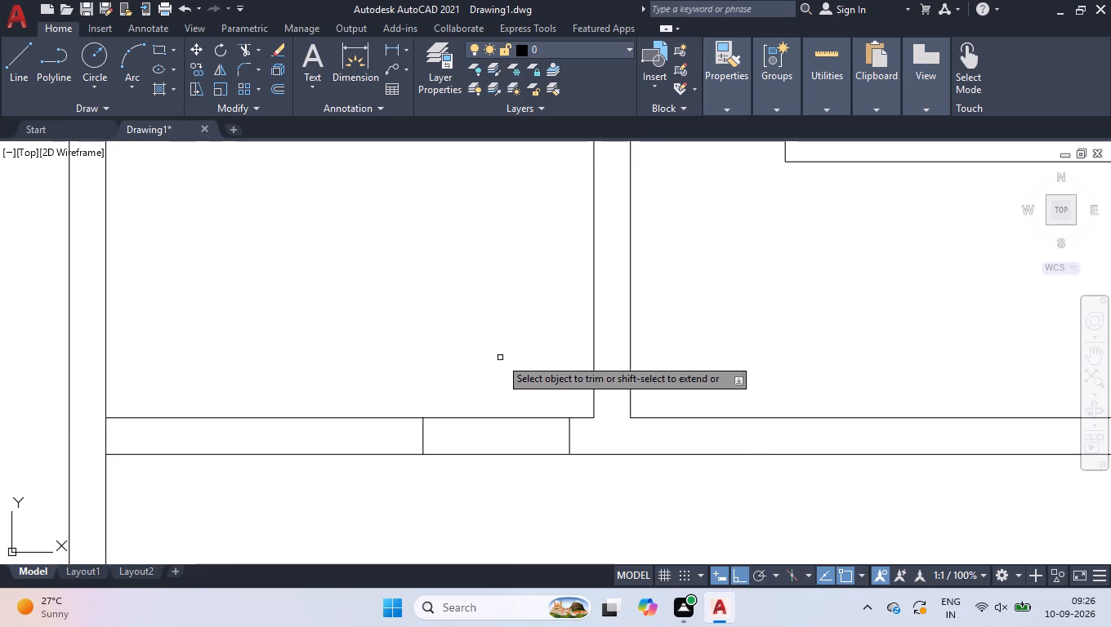
{"action": "left_click", "coordinate": [500, 358]}
{"action": "left_click", "coordinate": [504, 476]}
{"action": "key", "text": "Return"}
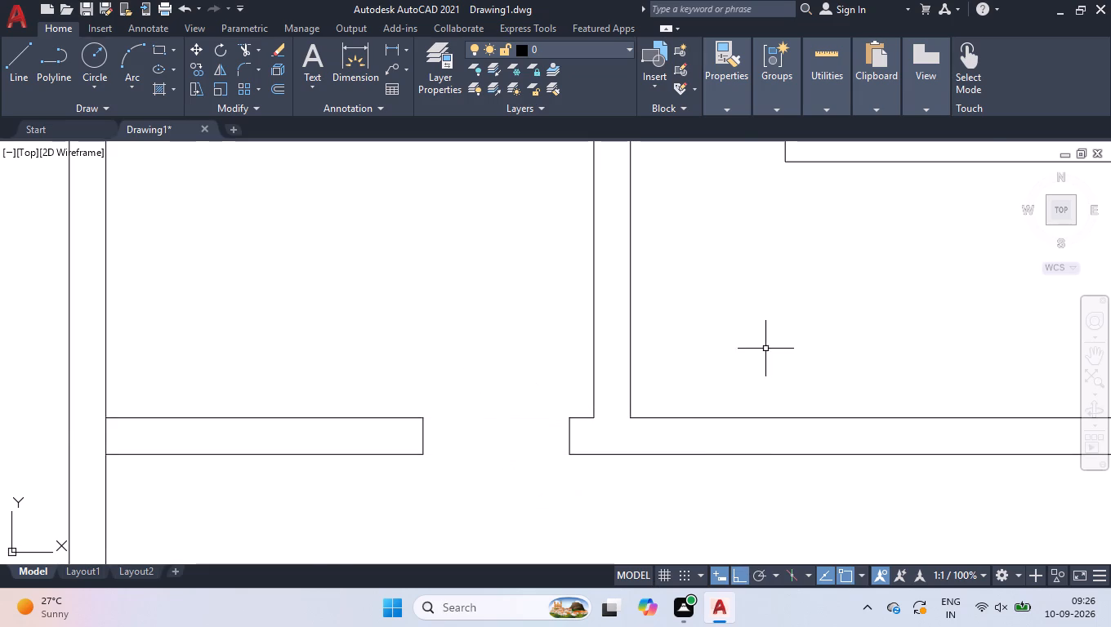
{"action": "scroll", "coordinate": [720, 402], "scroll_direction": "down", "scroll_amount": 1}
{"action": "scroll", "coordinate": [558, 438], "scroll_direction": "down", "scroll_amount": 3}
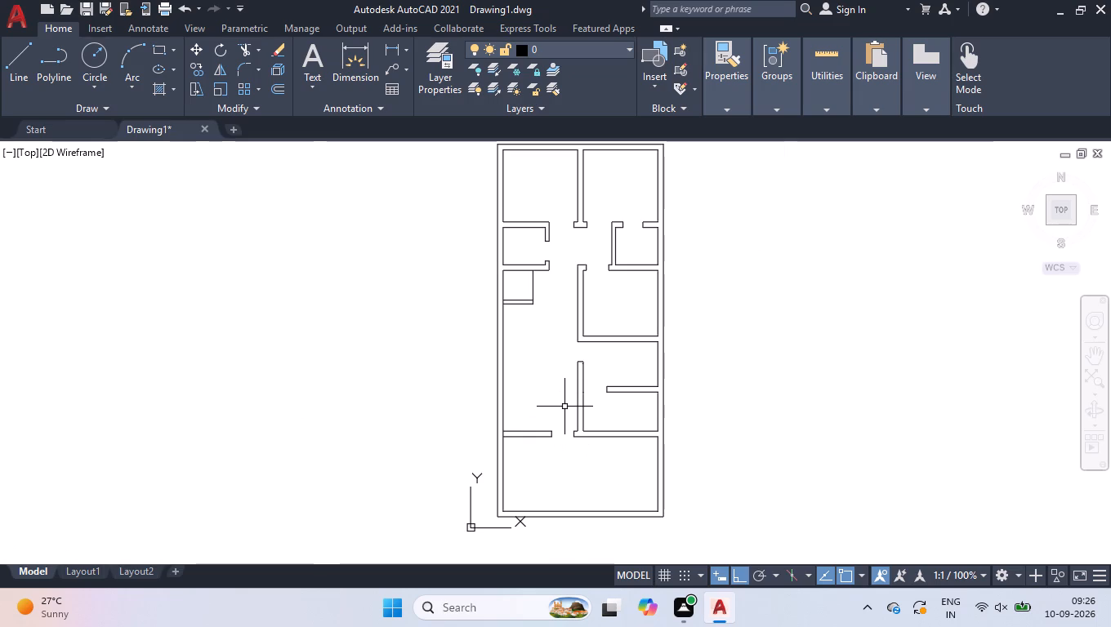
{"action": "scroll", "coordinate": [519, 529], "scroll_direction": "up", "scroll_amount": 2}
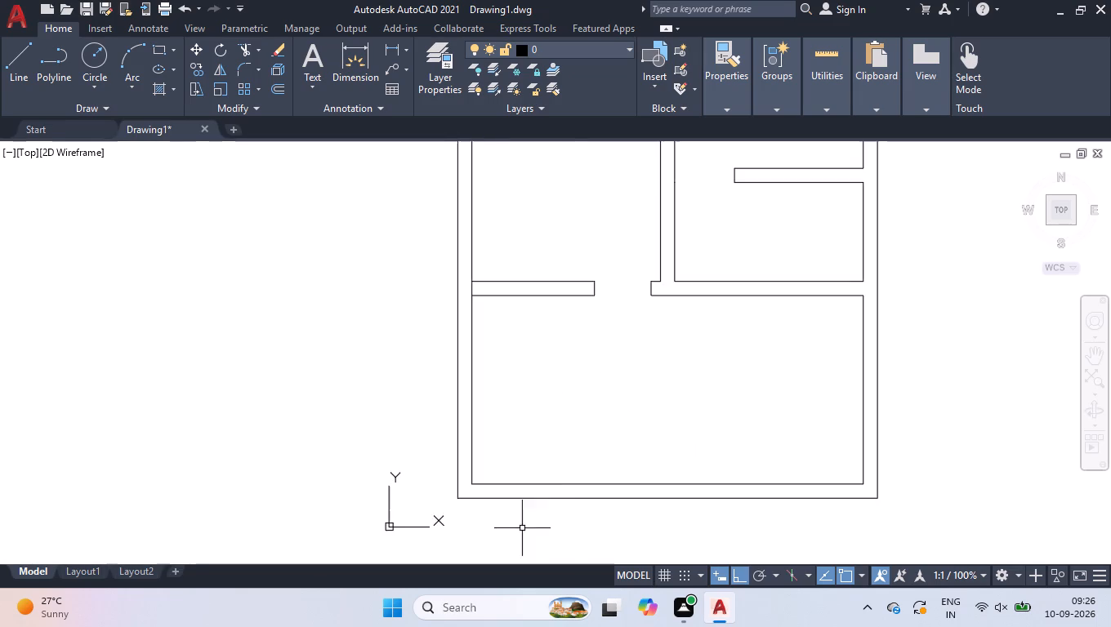
Draw a 9" vertical line across the bottom exterior wall from the lowest room's inner lower-left corner.
{"action": "scroll", "coordinate": [547, 499], "scroll_direction": "up", "scroll_amount": 2}
{"action": "key", "text": "l"}
{"action": "key", "text": "Return"}
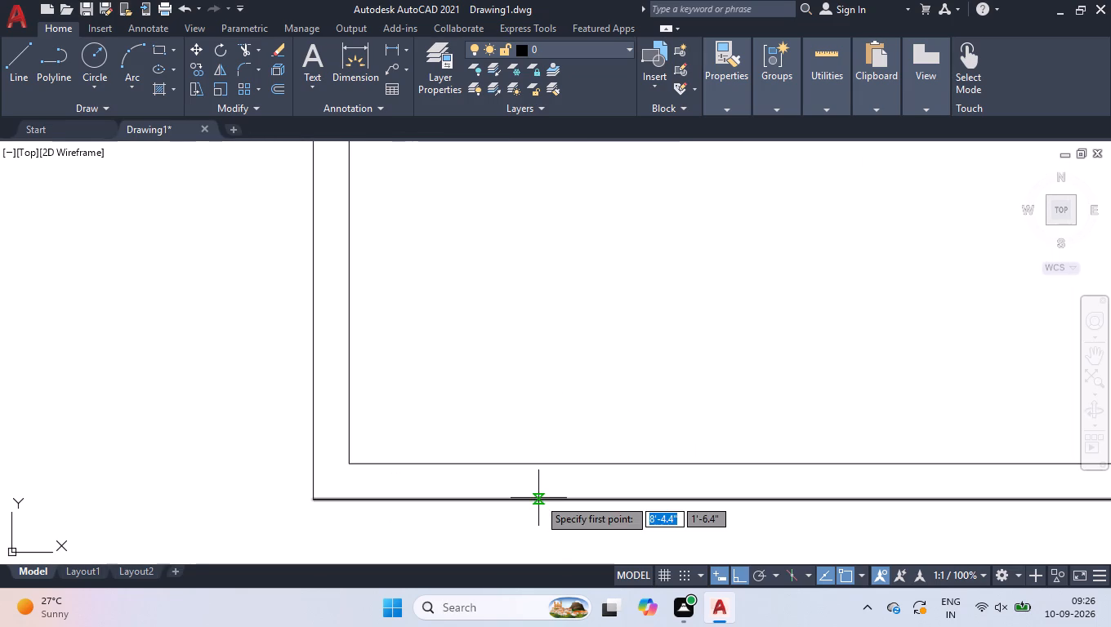
{"action": "left_click", "coordinate": [348, 465]}
{"action": "left_click", "coordinate": [350, 498]}
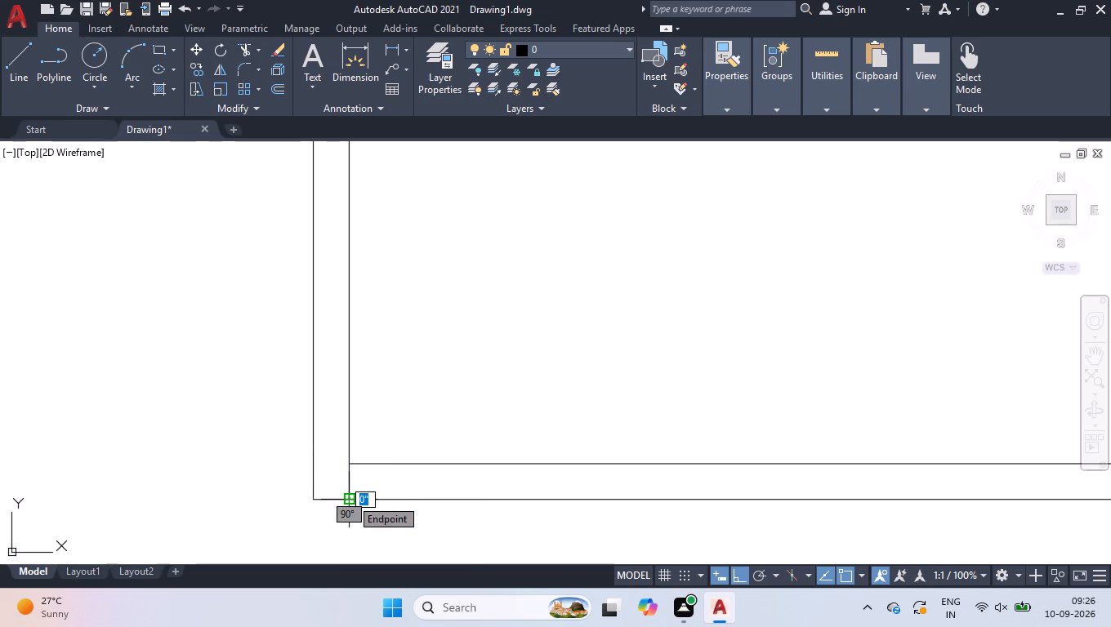
{"action": "key", "text": "space"}
Move the short line in the bottom exterior wall 6" to the right.
{"action": "left_click", "coordinate": [335, 451]}
{"action": "left_click", "coordinate": [375, 530]}
{"action": "scroll", "coordinate": [359, 482], "scroll_direction": "up", "scroll_amount": 2}
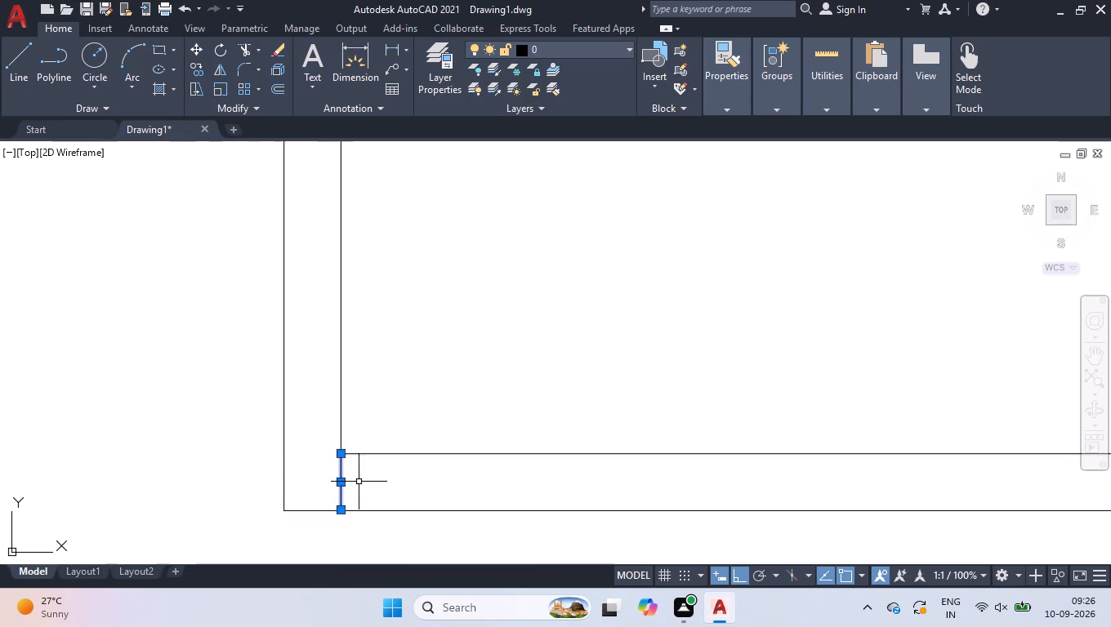
{"action": "left_click", "coordinate": [331, 482]}
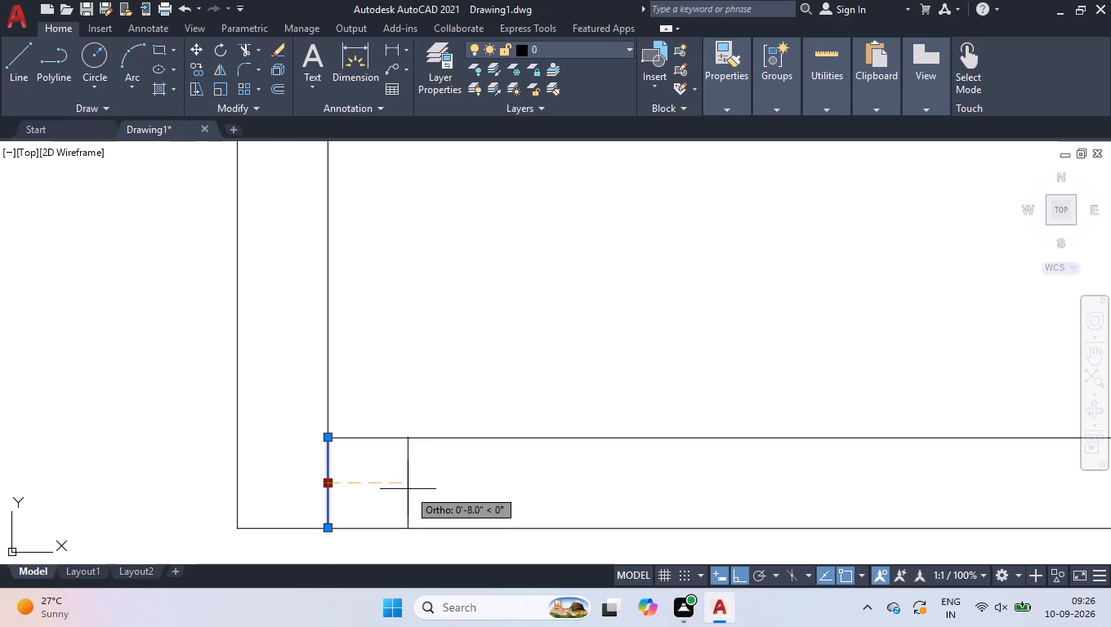
{"action": "key", "text": "6"}
{"action": "key", "text": "Return"}
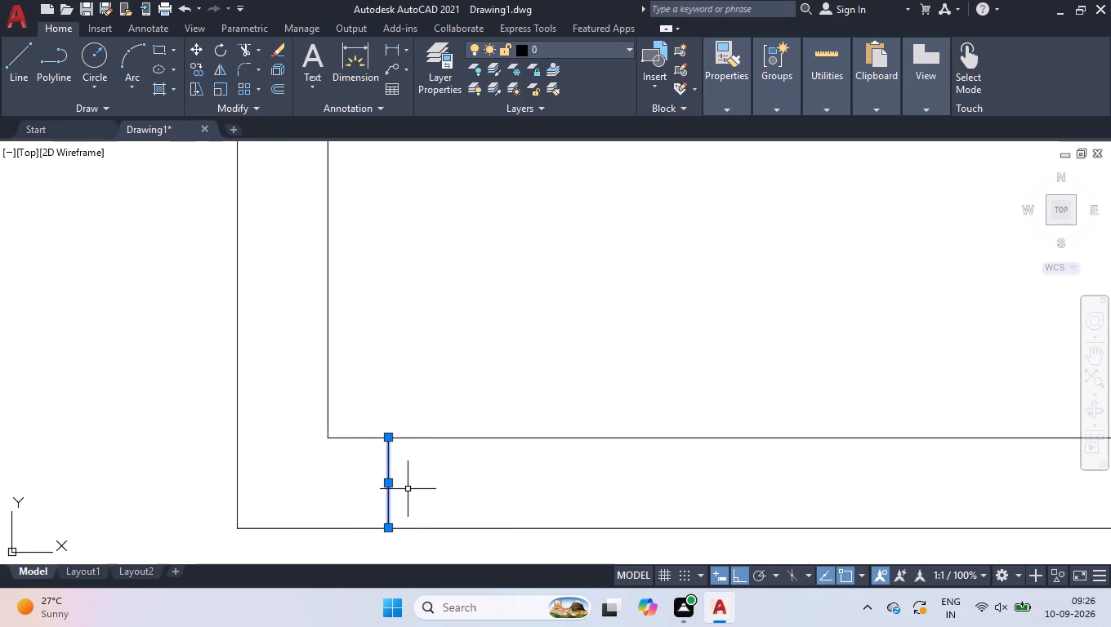
Offset the moved short line in the bottom exterior wall 5' to the right.
{"action": "type", "text": "off"}
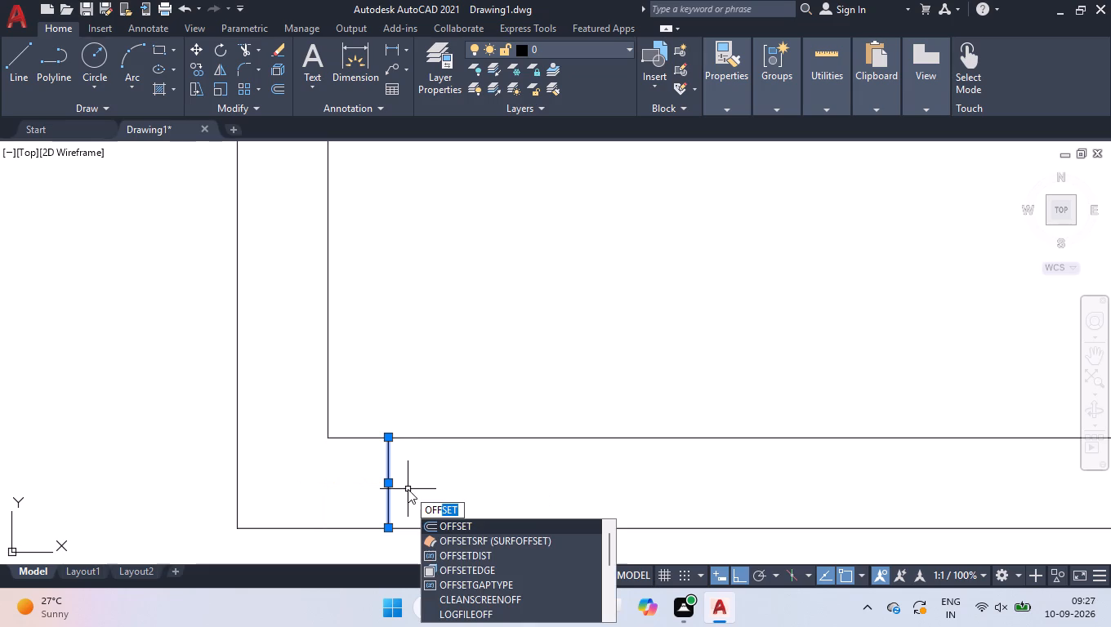
{"action": "key", "text": "Return"}
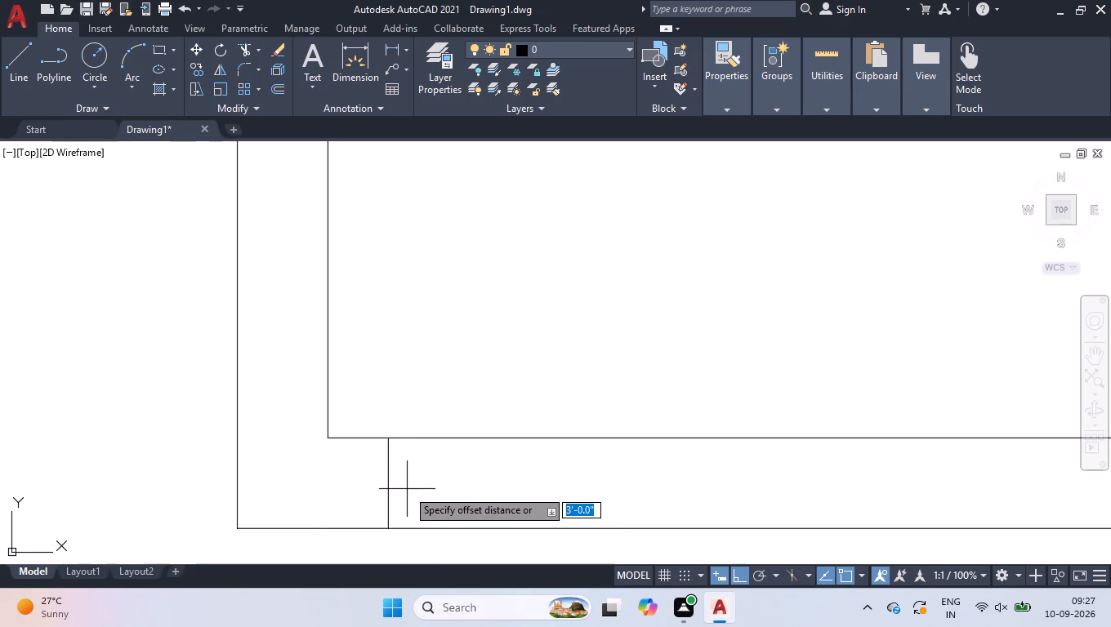
{"action": "type", "text": "5'"}
{"action": "key", "text": "Return"}
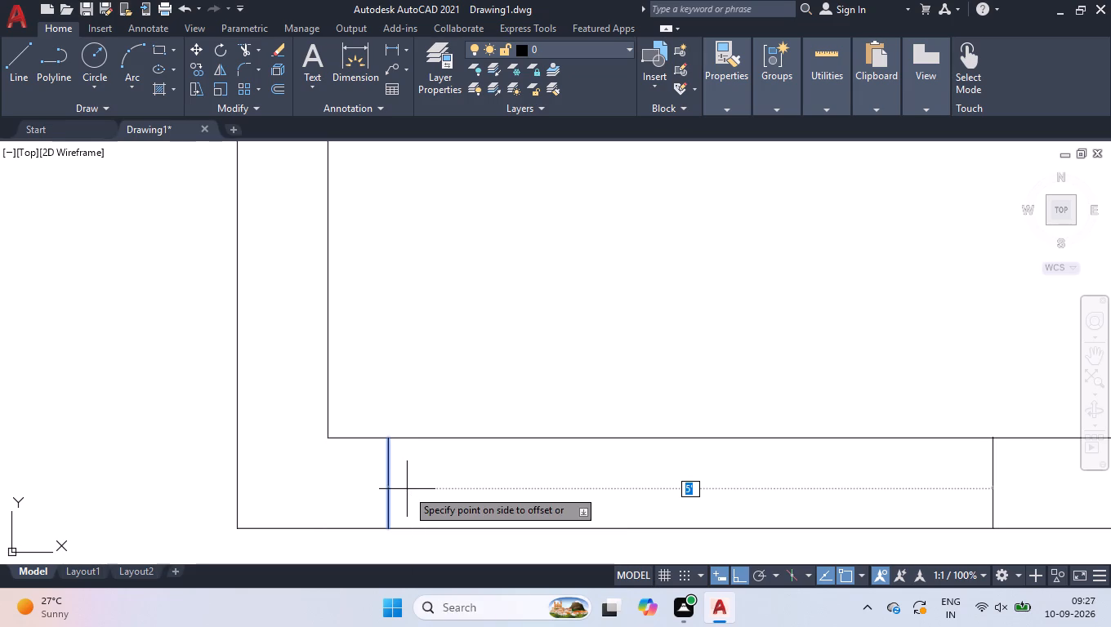
{"action": "left_click", "coordinate": [405, 489]}
{"action": "key", "text": "Return"}
Trim both lines of the bottom exterior wall between the two short lines to form an opening.
{"action": "type", "text": "tr"}
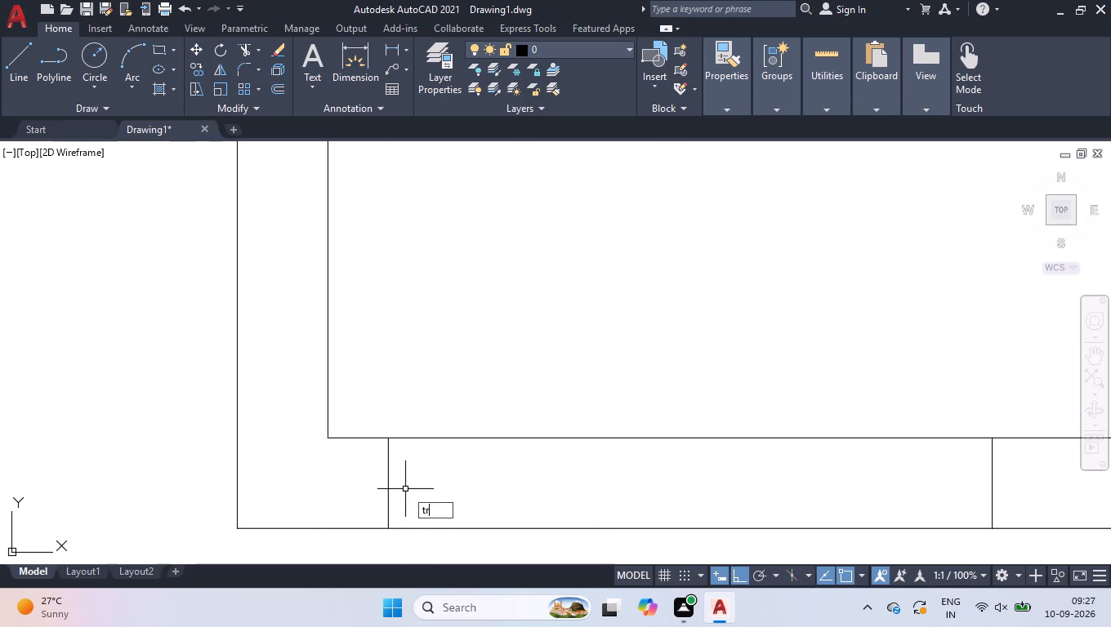
{"action": "key", "text": "Return"}
{"action": "left_click", "coordinate": [627, 381]}
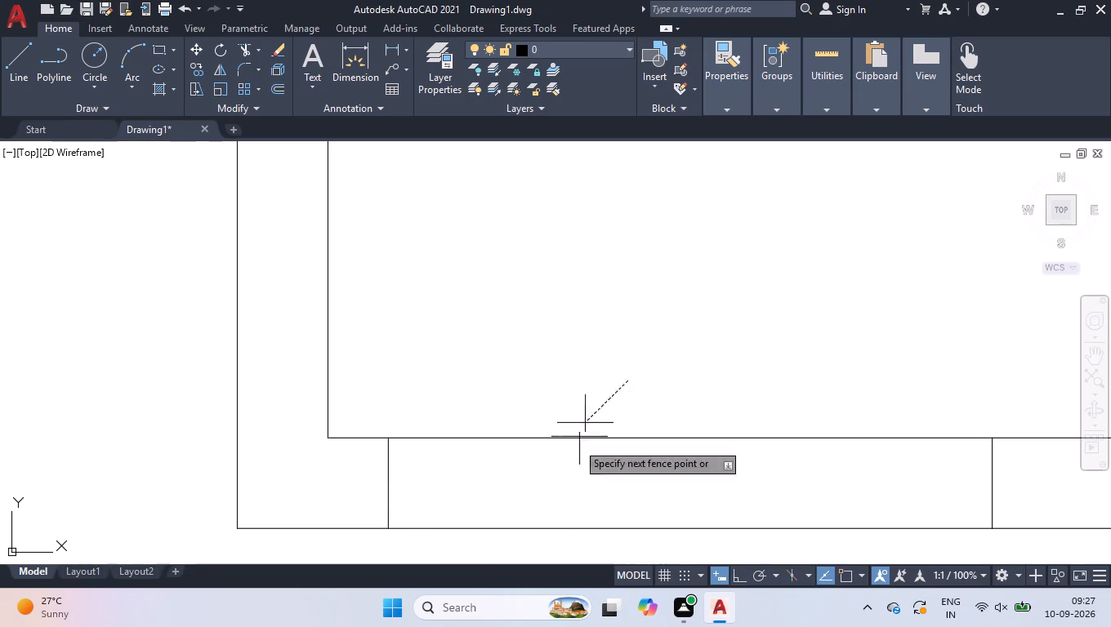
{"action": "left_click", "coordinate": [532, 559]}
{"action": "key", "text": "Return"}
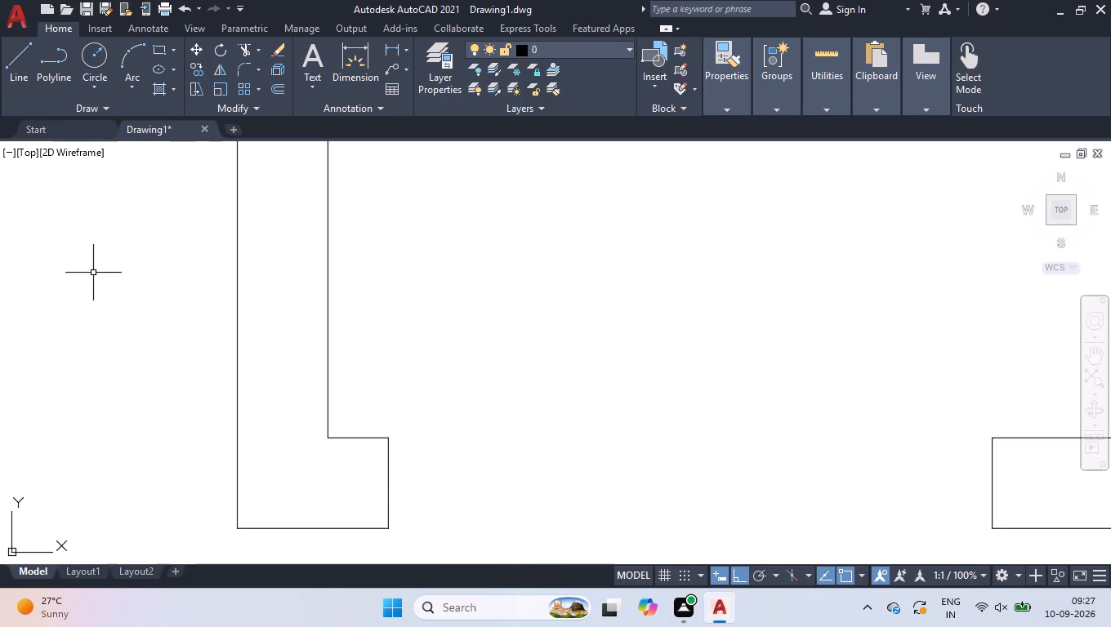
Offset the inner line of the right exterior wall in the lowest room by 8'.
{"action": "scroll", "coordinate": [177, 362], "scroll_direction": "down", "scroll_amount": 4}
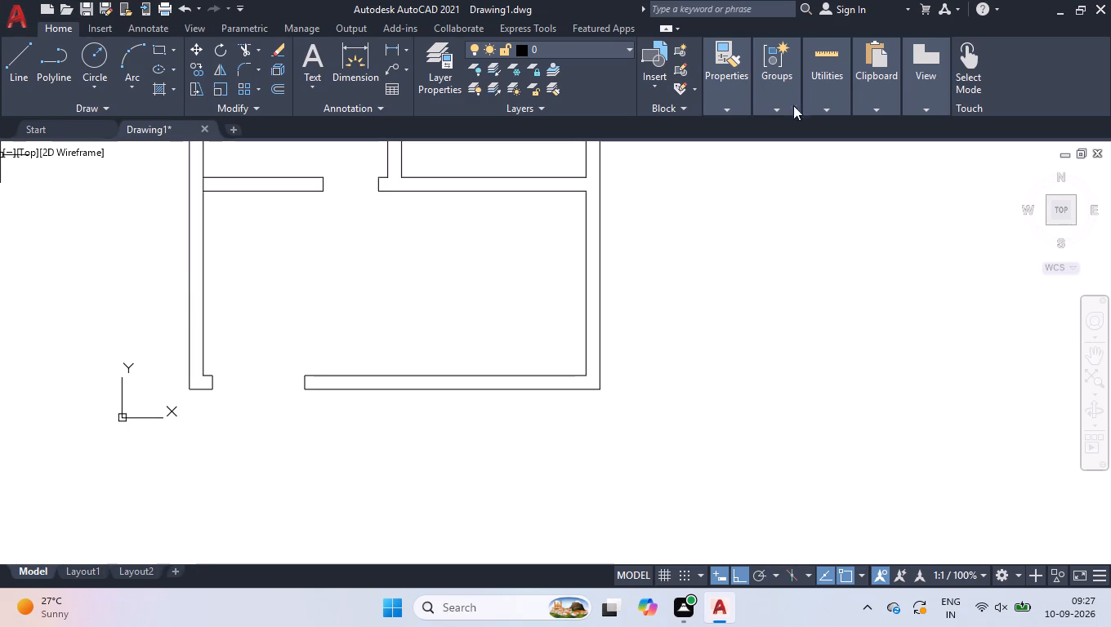
{"action": "scroll", "coordinate": [615, 437], "scroll_direction": "down", "scroll_amount": 1}
{"action": "scroll", "coordinate": [501, 291], "scroll_direction": "up", "scroll_amount": 2}
{"action": "scroll", "coordinate": [506, 288], "scroll_direction": "down", "scroll_amount": 1}
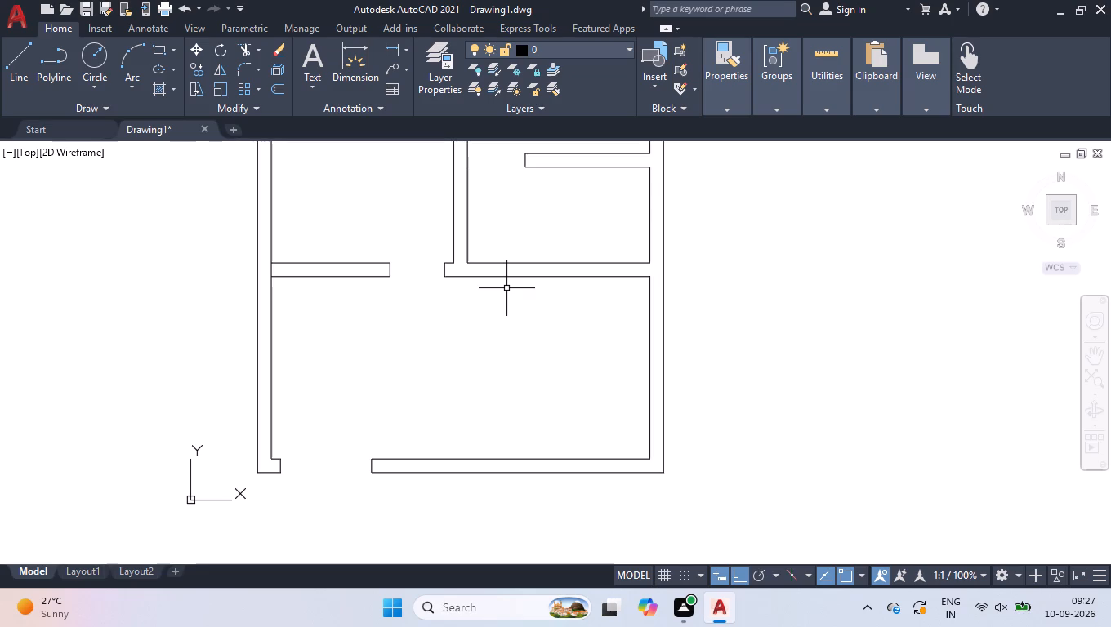
{"action": "type", "text": "off"}
{"action": "key", "text": "Return"}
{"action": "type", "text": "8'"}
{"action": "key", "text": "Return"}
{"action": "left_click", "coordinate": [649, 374]}
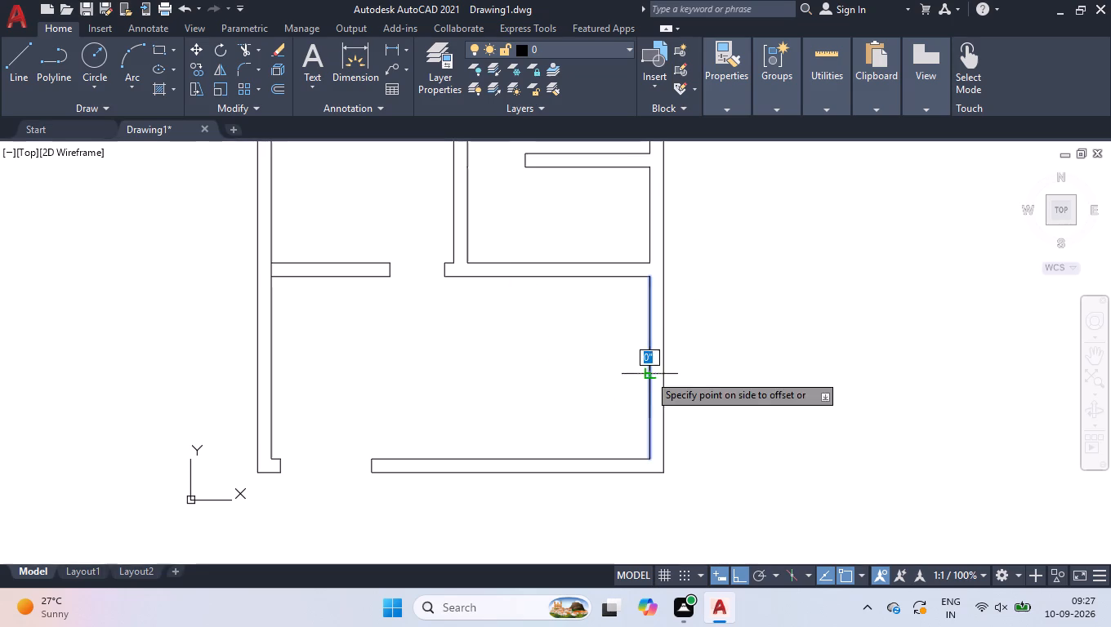
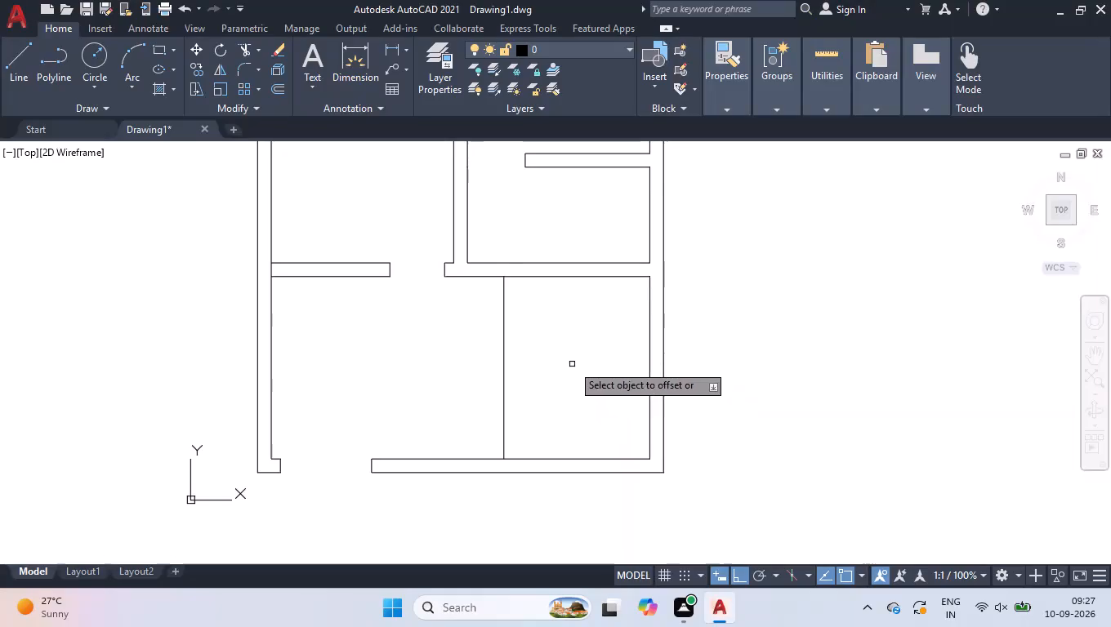
In the lowest room, offset the bottom wall's inner line 3' upward and the partition's lower line 3' downward.
{"action": "left_click", "coordinate": [592, 460]}
{"action": "type", "text": "3'"}
{"action": "key", "text": "Return"}
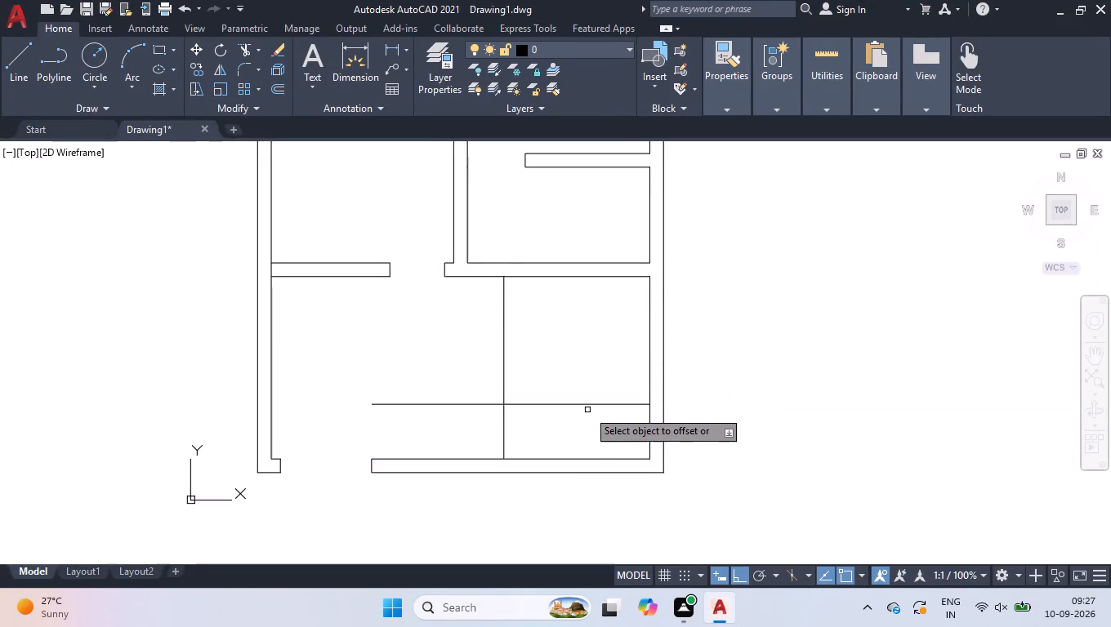
{"action": "left_click", "coordinate": [587, 273]}
{"action": "left_click", "coordinate": [582, 278]}
{"action": "type", "text": "3'"}
{"action": "key", "text": "Return"}
{"action": "key", "text": "Return"}
Trim the portions of both new horizontal lines that extend left past the vertical line in the lowest room.
{"action": "type", "text": "tr"}
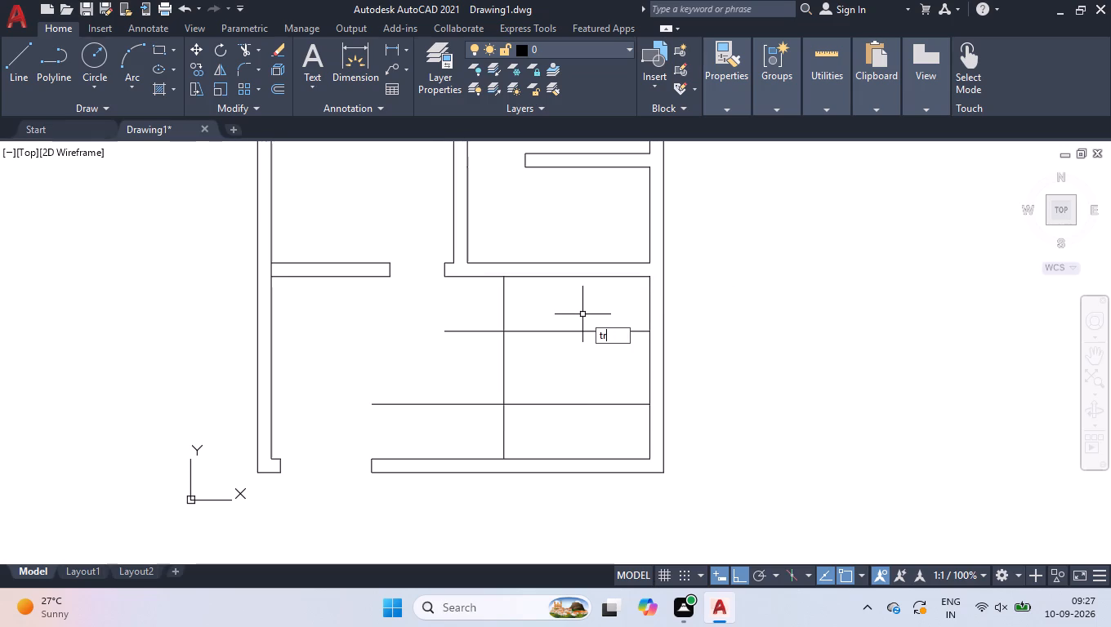
{"action": "key", "text": "Return"}
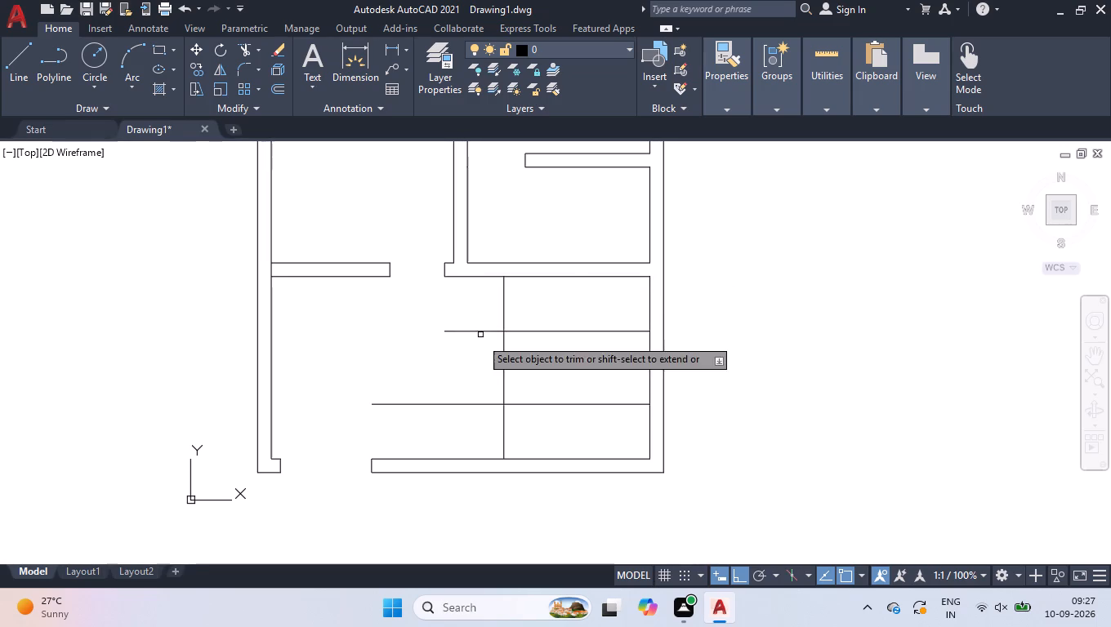
{"action": "left_click", "coordinate": [480, 338]}
{"action": "left_click", "coordinate": [482, 316]}
{"action": "left_click_drag", "start_coordinate": [473, 366], "coordinate": [473, 395]}
{"action": "left_click_drag", "start_coordinate": [466, 423], "coordinate": [464, 405]}
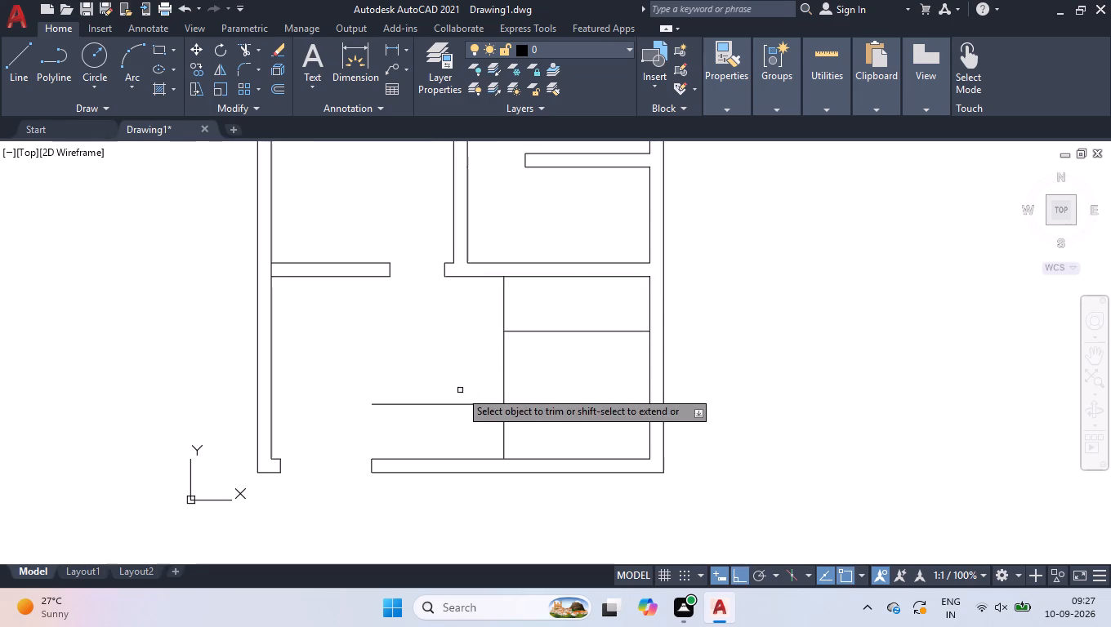
{"action": "left_click", "coordinate": [460, 390]}
{"action": "left_click", "coordinate": [450, 416]}
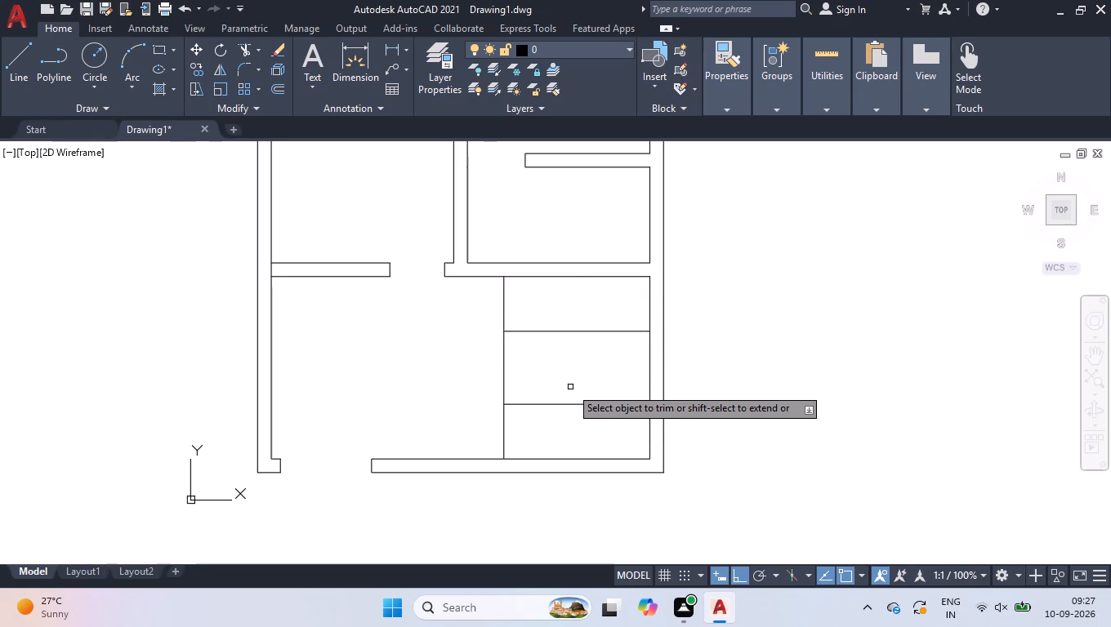
{"action": "key", "text": "space"}
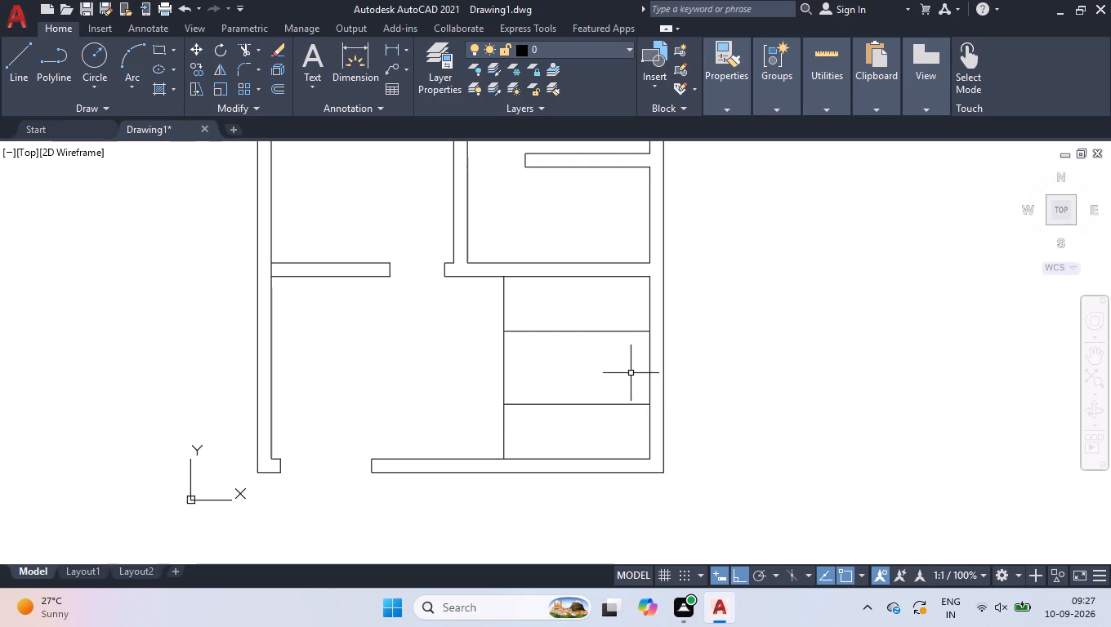
Offset the inner line of the right exterior wall in the lowest room 3' to the left.
{"action": "type", "text": "off"}
{"action": "key", "text": "Return"}
{"action": "type", "text": "3'"}
{"action": "key", "text": "Return"}
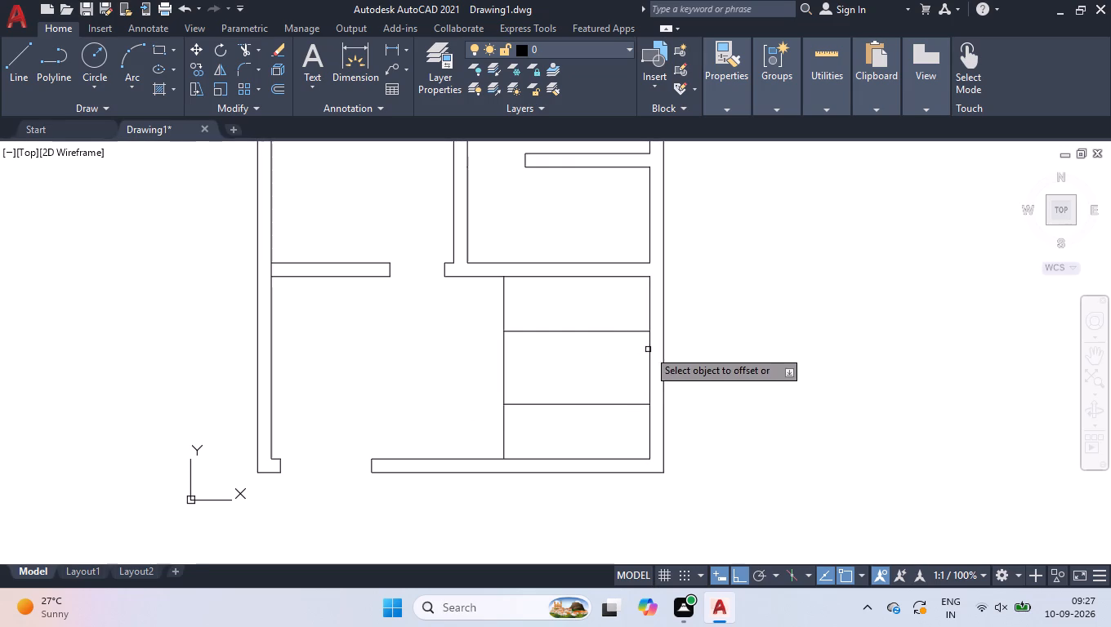
{"action": "left_click", "coordinate": [648, 349]}
{"action": "left_click", "coordinate": [620, 357]}
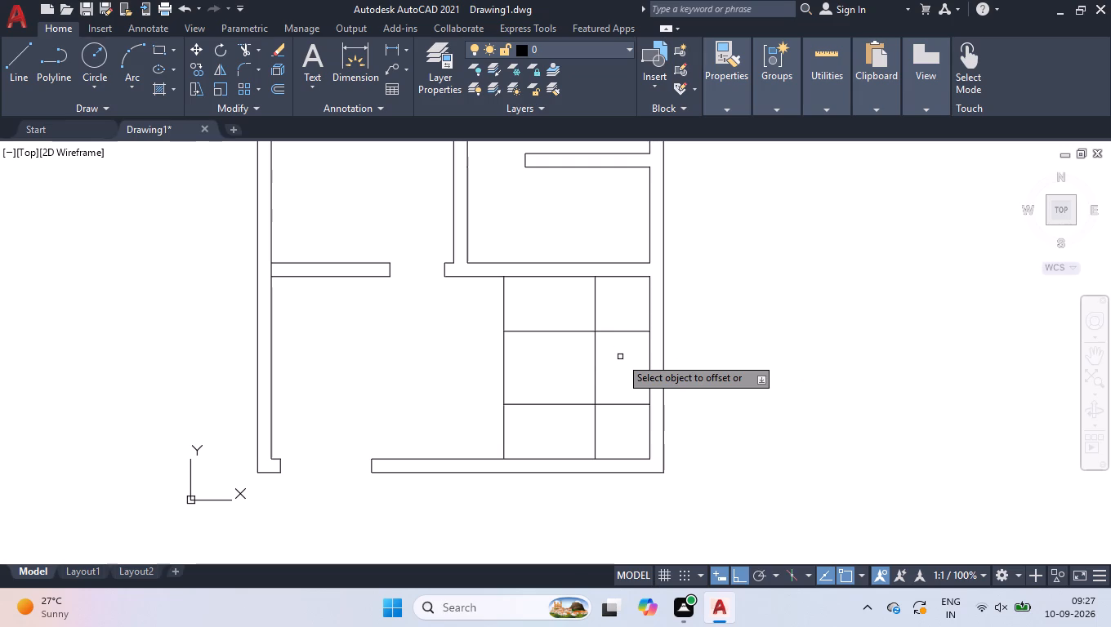
{"action": "key", "text": "Return"}
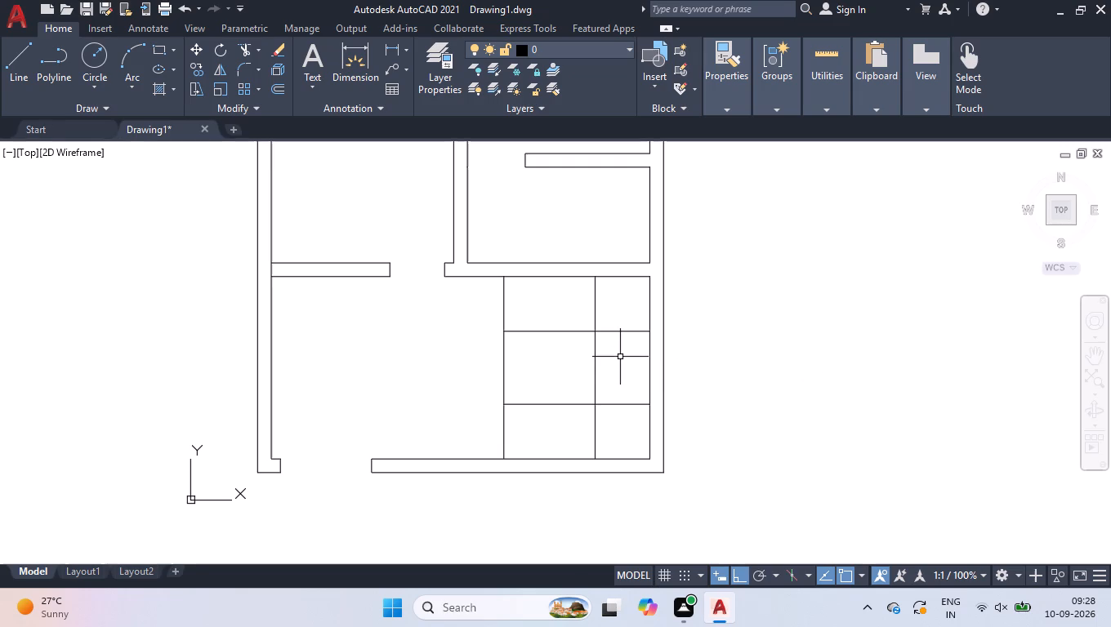
Trim the crossing construction lines into a U-shaped stair outline, clearing the strip along the right wall and the open middle side.
{"action": "type", "text": "tr"}
{"action": "key", "text": "Return"}
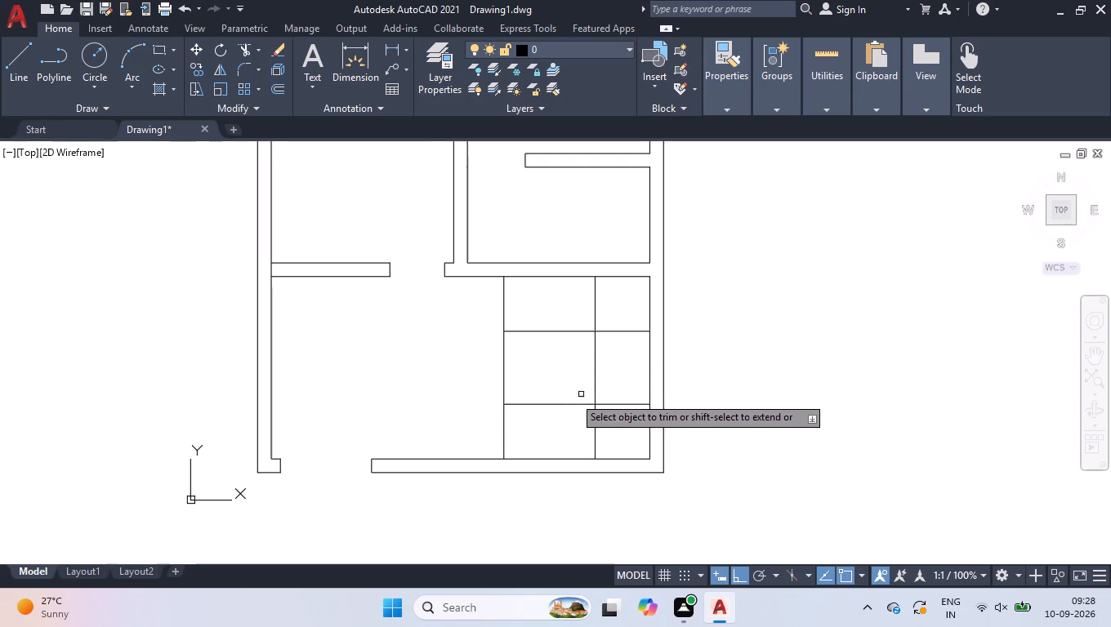
{"action": "left_click", "coordinate": [564, 377]}
{"action": "left_click", "coordinate": [449, 389]}
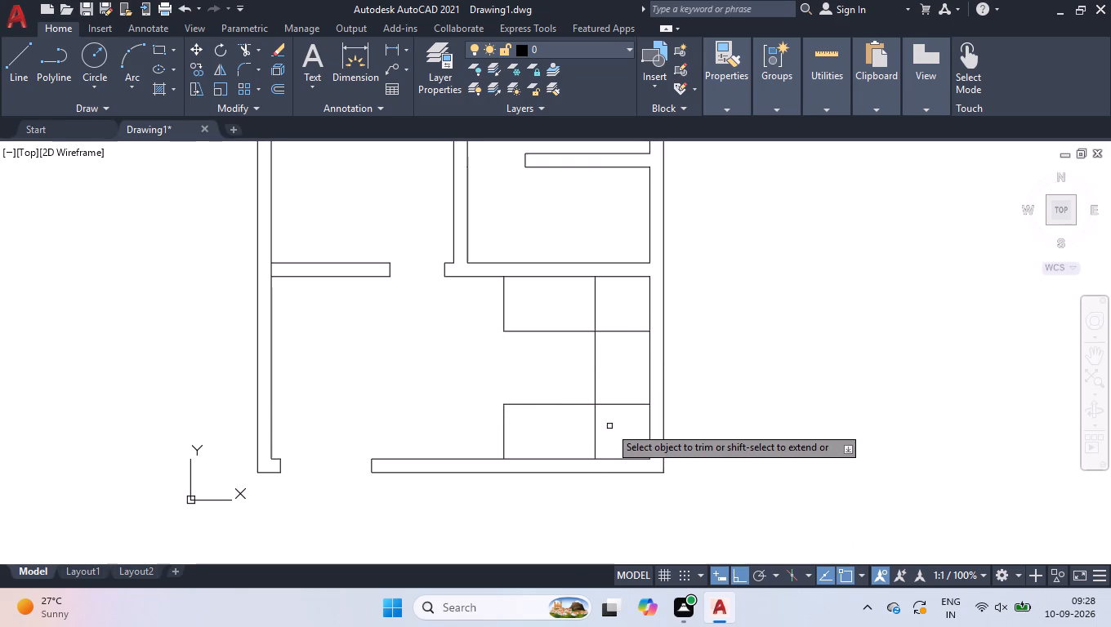
{"action": "left_click", "coordinate": [609, 426]}
{"action": "left_click", "coordinate": [631, 295]}
{"action": "left_click_drag", "start_coordinate": [627, 296], "coordinate": [619, 299]}
{"action": "left_click", "coordinate": [551, 293]}
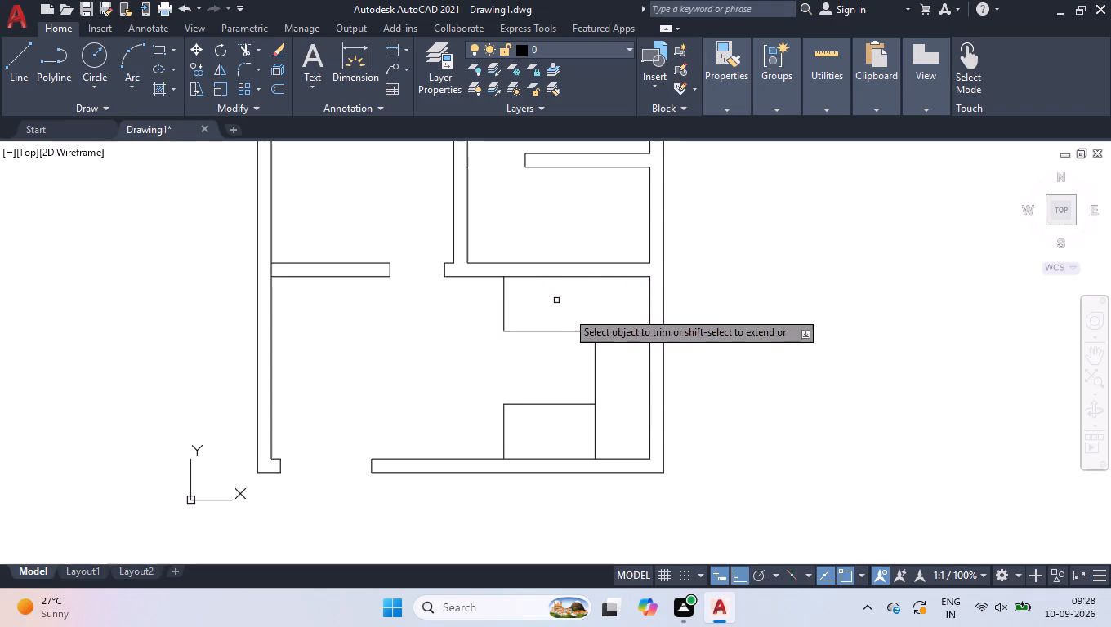
{"action": "left_click", "coordinate": [621, 398]}
{"action": "left_click", "coordinate": [572, 433]}
{"action": "key", "text": "space"}
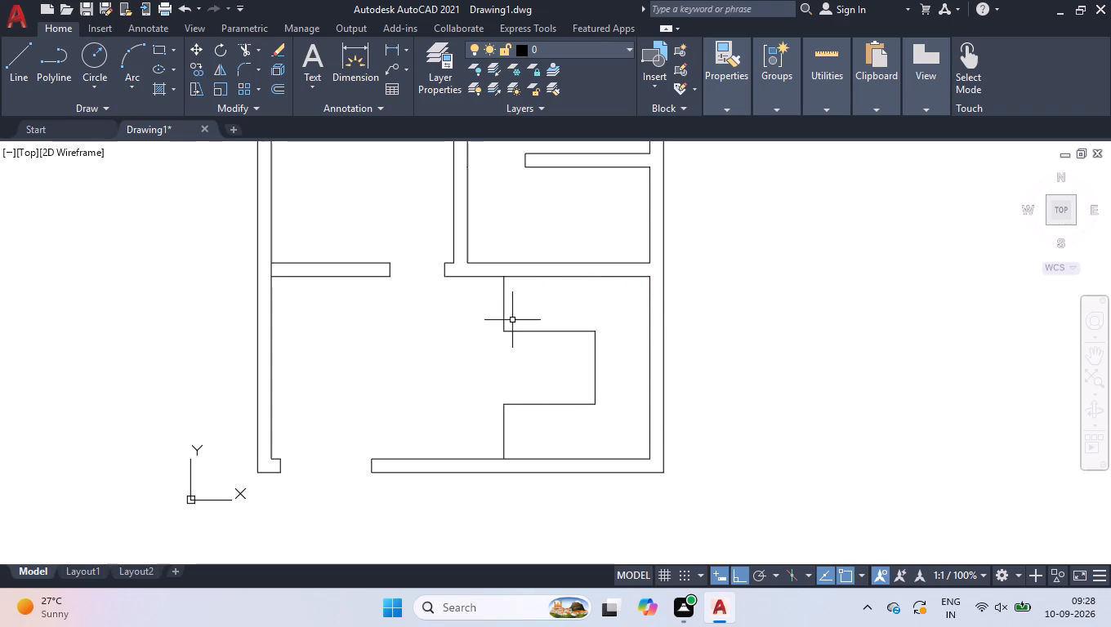
Draw a vertical line from the upper inner corner of the stair outline up to the partition.
{"action": "key", "text": "l"}
{"action": "key", "text": "Return"}
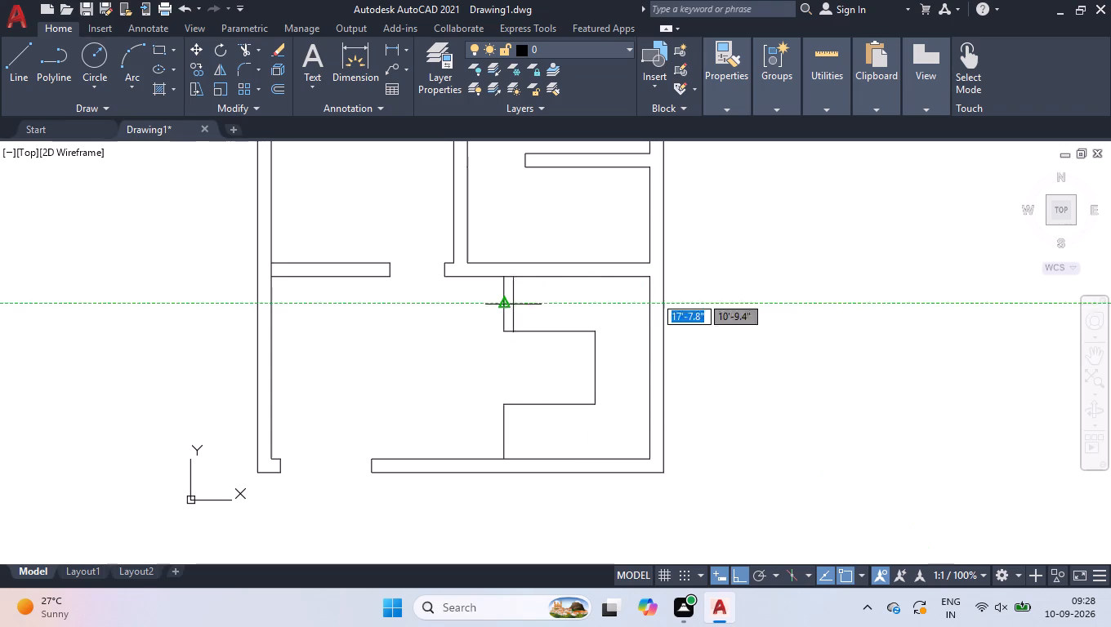
{"action": "left_click", "coordinate": [591, 331]}
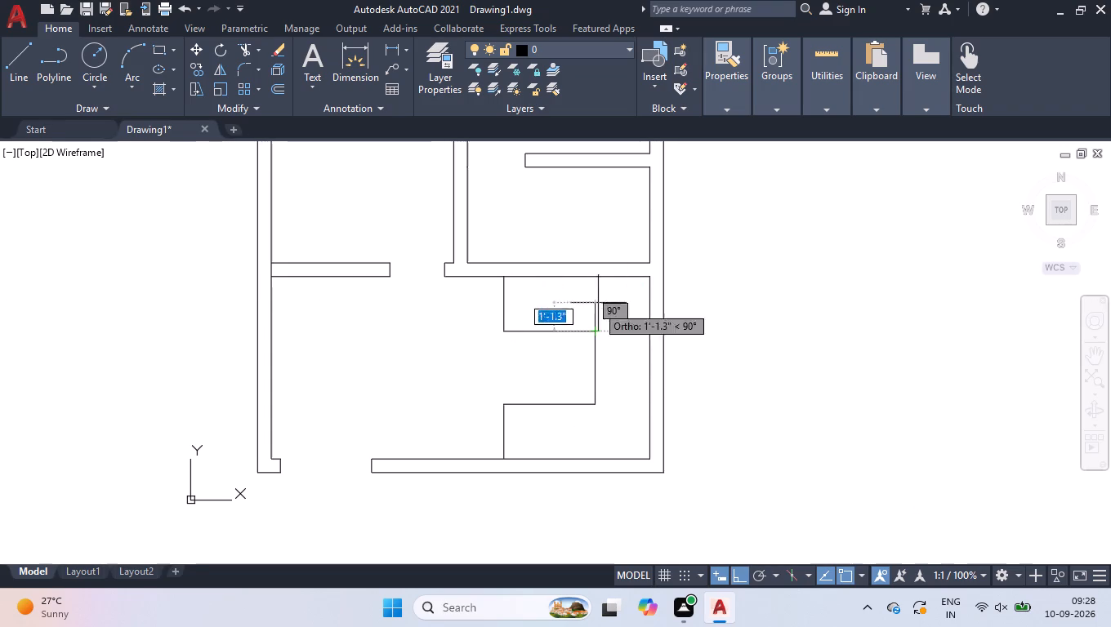
{"action": "left_click", "coordinate": [597, 278]}
{"action": "key", "text": "space"}
Delete the short vertical line closing the left end of the lower stair flight.
{"action": "left_click", "coordinate": [553, 426]}
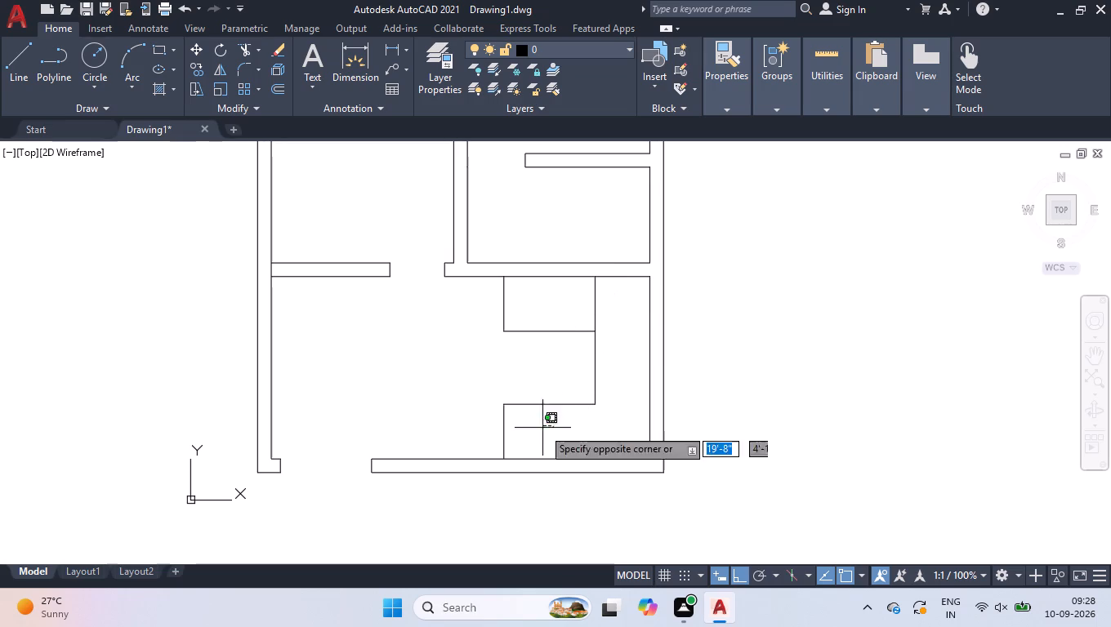
{"action": "left_click", "coordinate": [502, 425]}
{"action": "key", "text": "Delete"}
{"action": "left_click", "coordinate": [494, 411]}
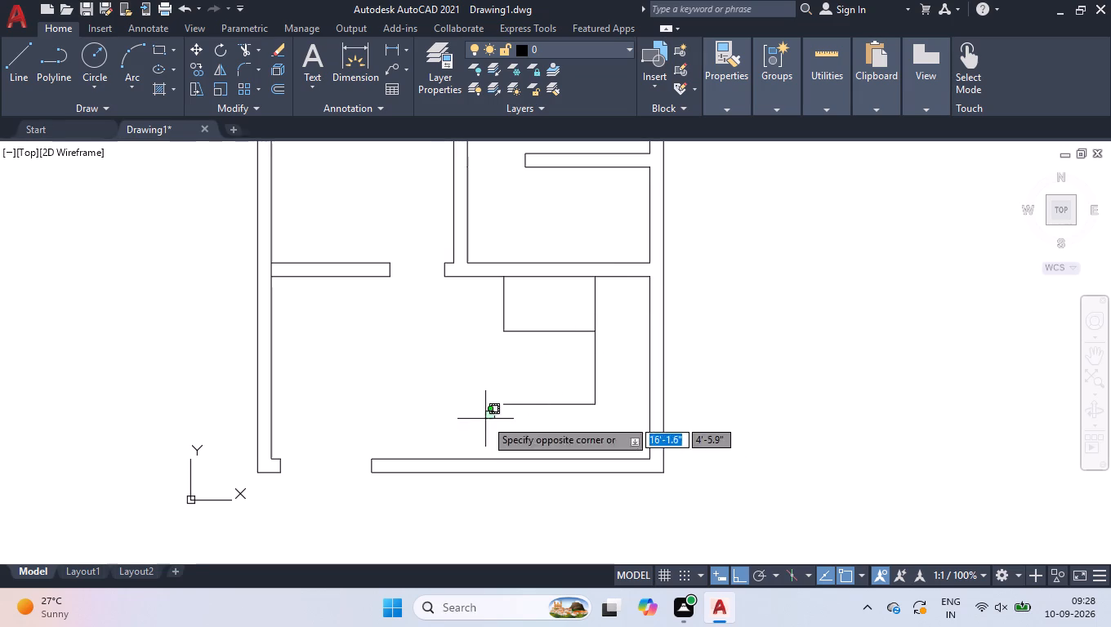
{"action": "left_click", "coordinate": [490, 394]}
Copy the upper flight's left end line as a fitted array of 6 across to the flight's inner corner.
{"action": "scroll", "coordinate": [558, 286], "scroll_direction": "up", "scroll_amount": 3}
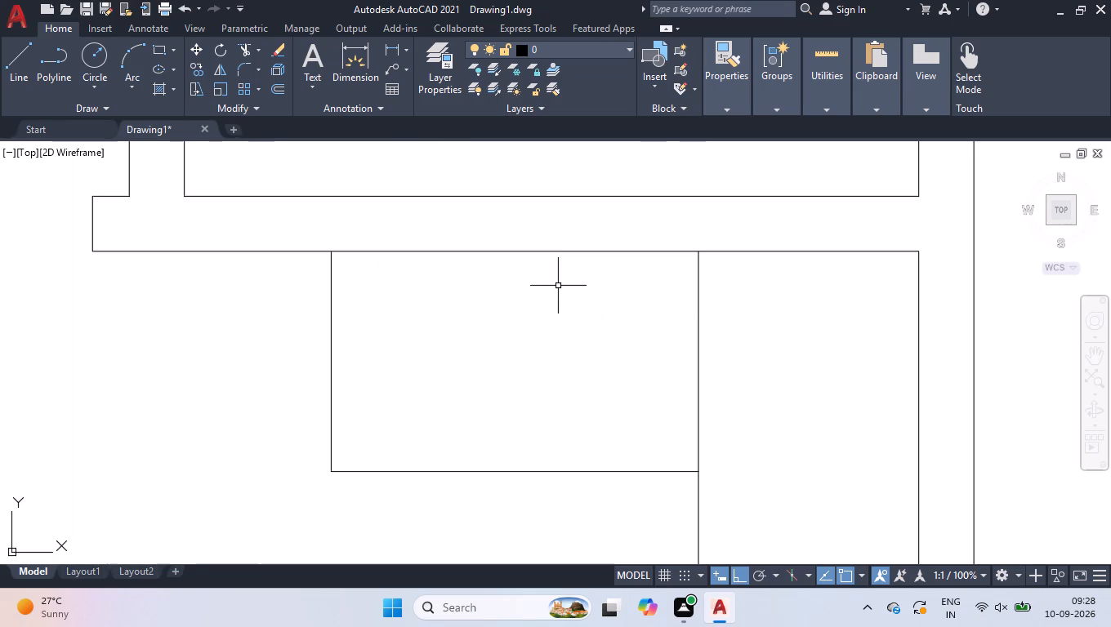
{"action": "left_click_drag", "start_coordinate": [511, 327], "coordinate": [456, 371]}
{"action": "left_click", "coordinate": [275, 420]}
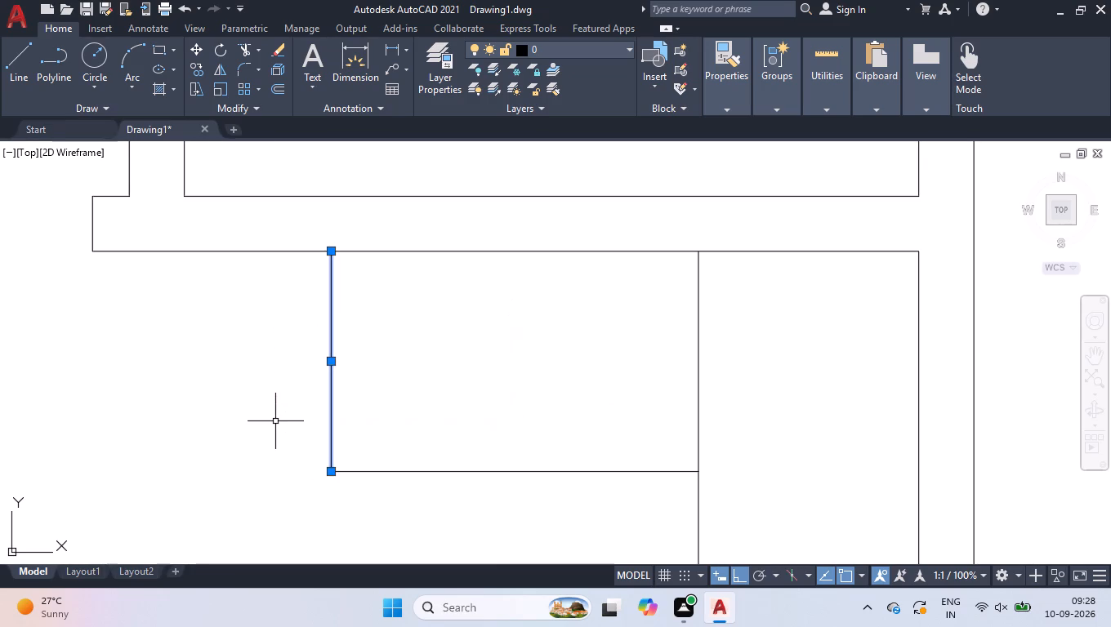
{"action": "type", "text": "co"}
{"action": "key", "text": "Return"}
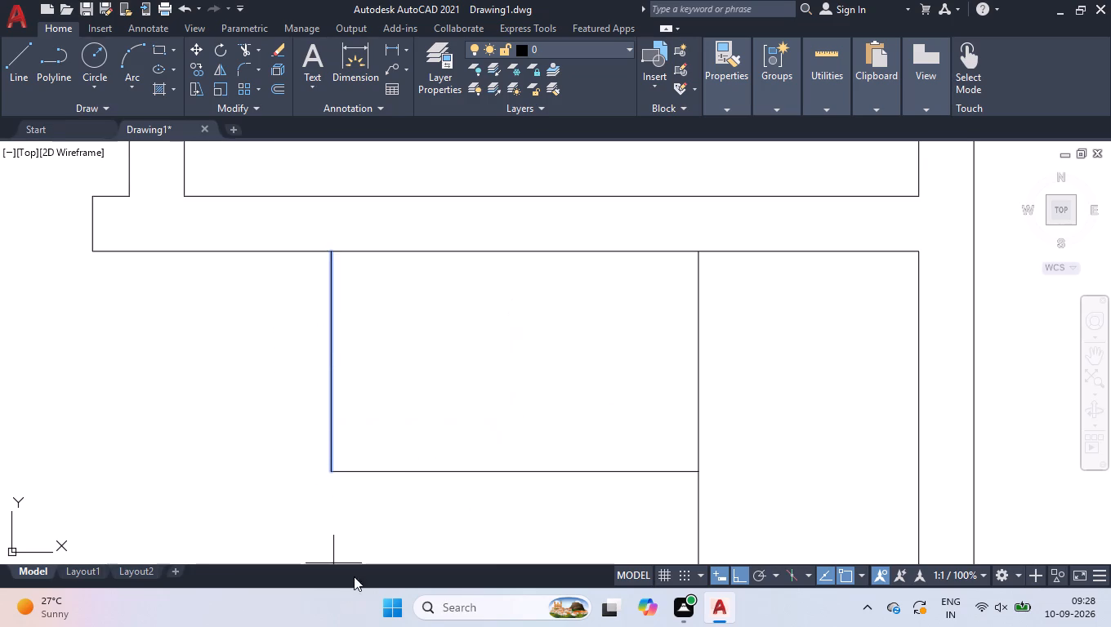
{"action": "left_click", "coordinate": [332, 470]}
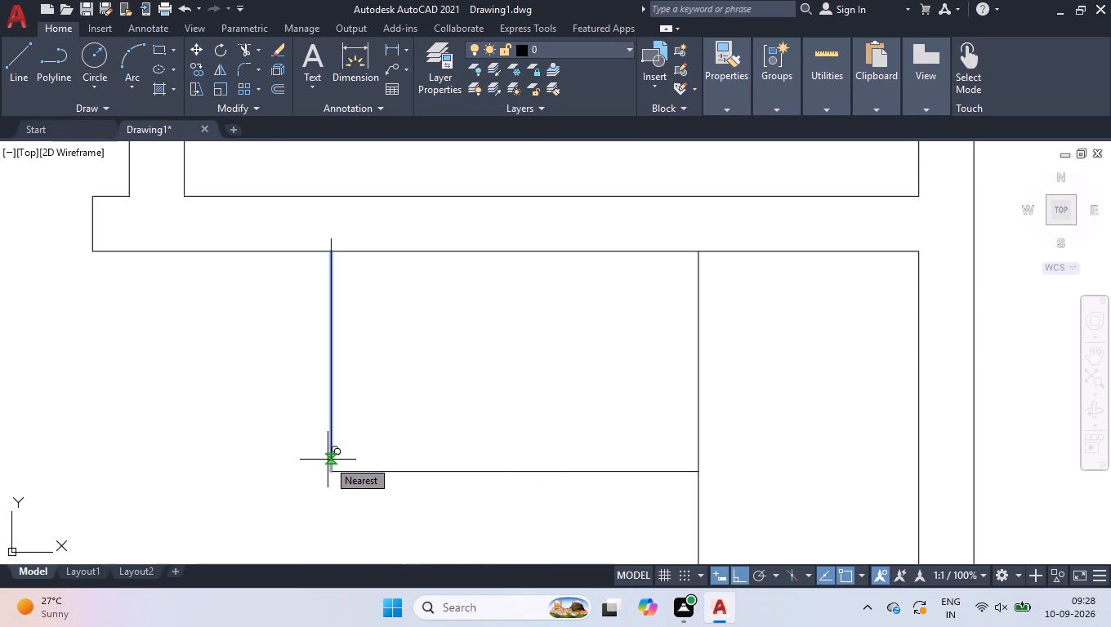
{"action": "type", "text": "ar"}
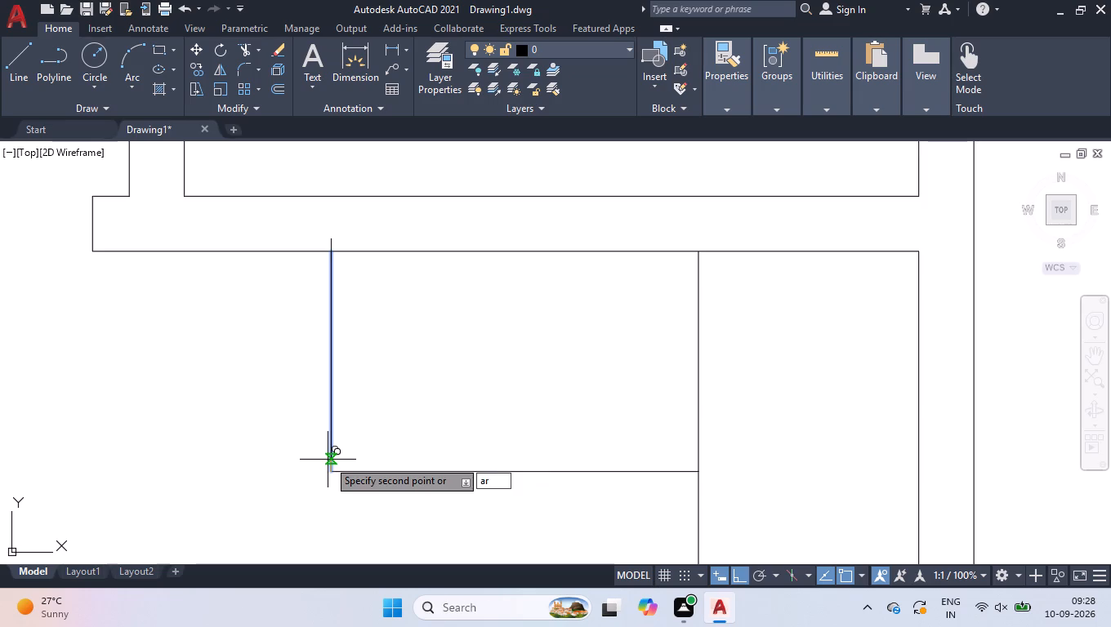
{"action": "key", "text": "Return"}
{"action": "key", "text": "6"}
{"action": "key", "text": "Return"}
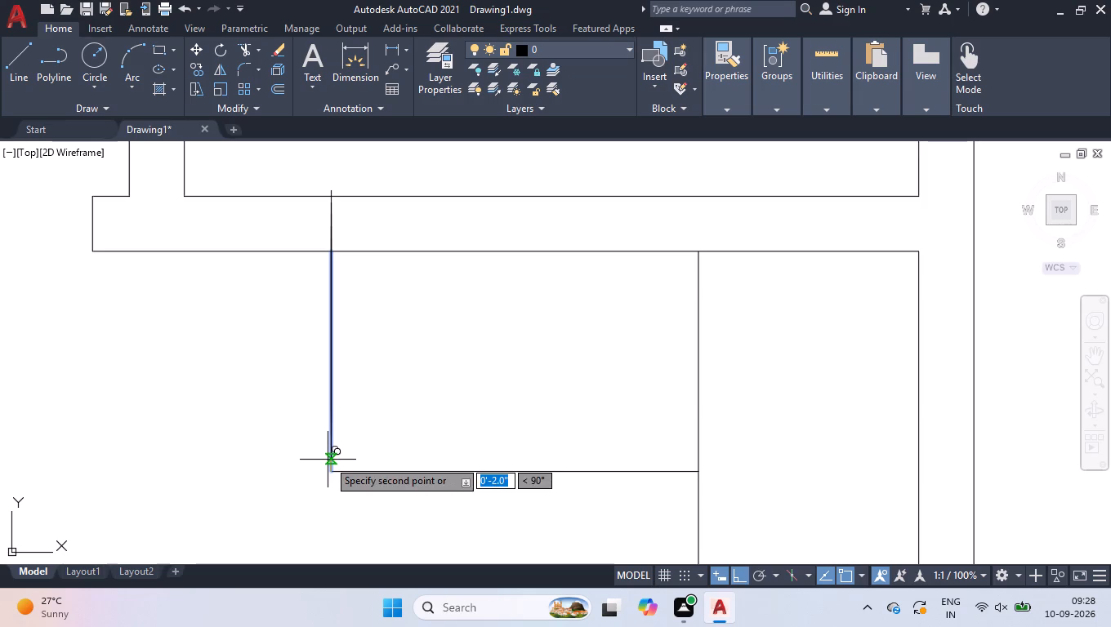
{"action": "key", "text": "f"}
{"action": "key", "text": "Return"}
{"action": "left_click", "coordinate": [698, 472]}
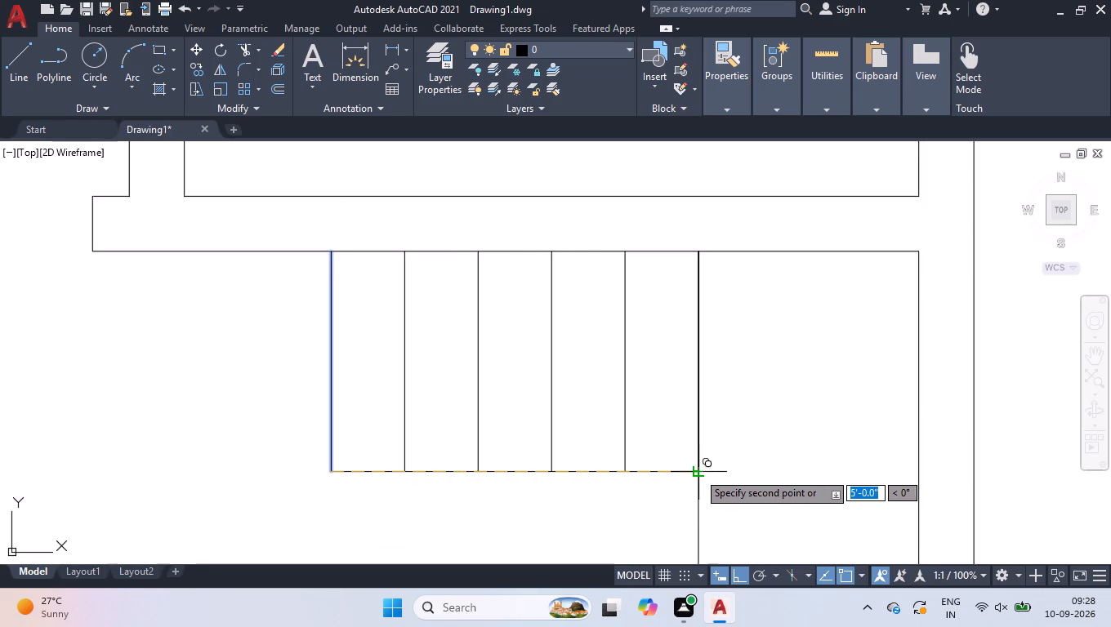
{"action": "key", "text": "space"}
Delete the duplicate vertical line overlapping the last riser at the right end of the upper flight.
{"action": "left_click", "coordinate": [699, 425]}
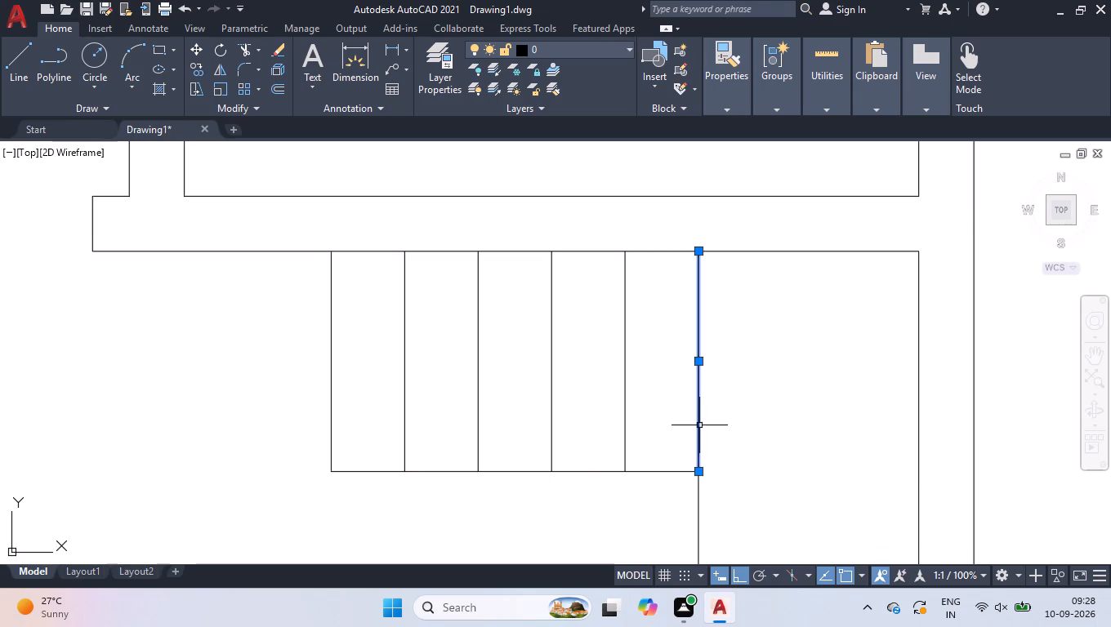
{"action": "key", "text": "Delete"}
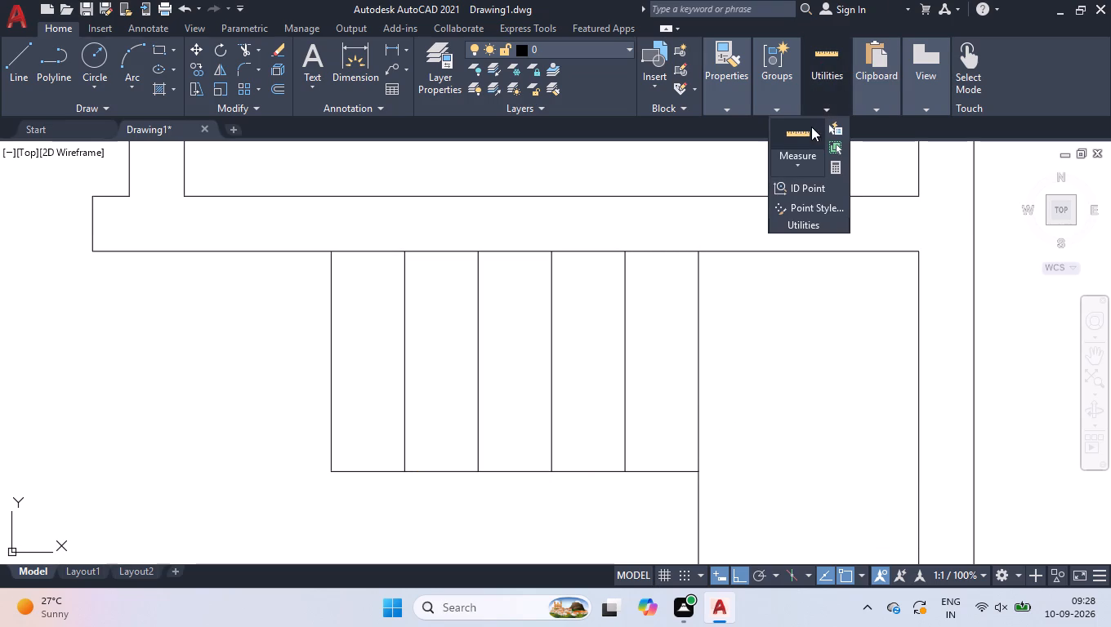
{"action": "left_click", "coordinate": [810, 131]}
{"action": "key", "text": "space"}
Draw a horizontal line from the upper flight's lower right corner to the right exterior wall's inner line.
{"action": "scroll", "coordinate": [755, 294], "scroll_direction": "down", "scroll_amount": 4}
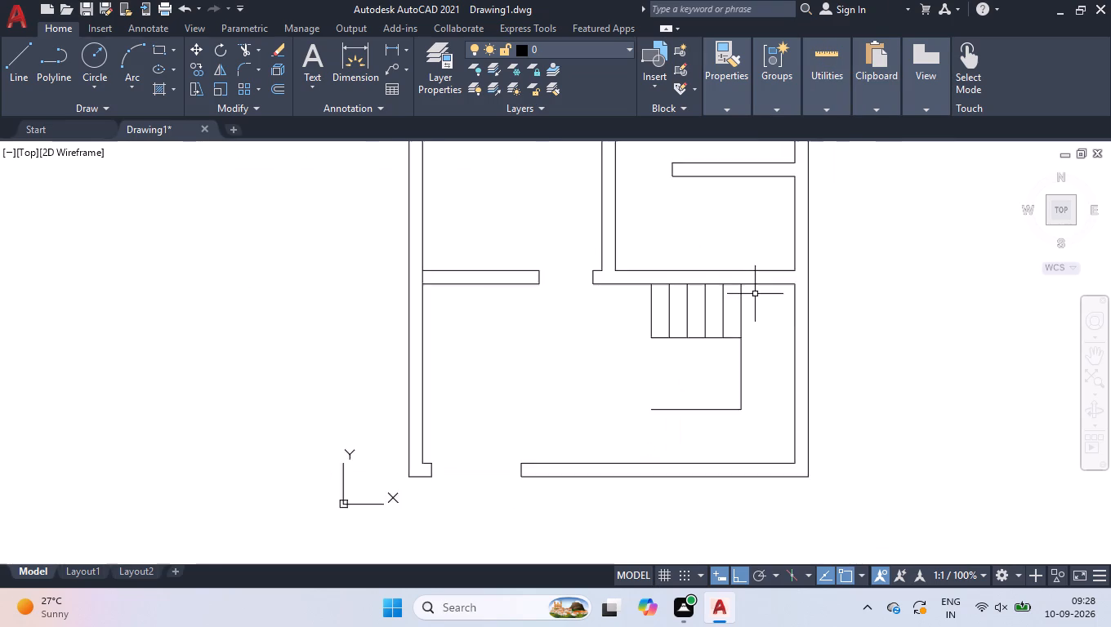
{"action": "scroll", "coordinate": [754, 319], "scroll_direction": "up", "scroll_amount": 3}
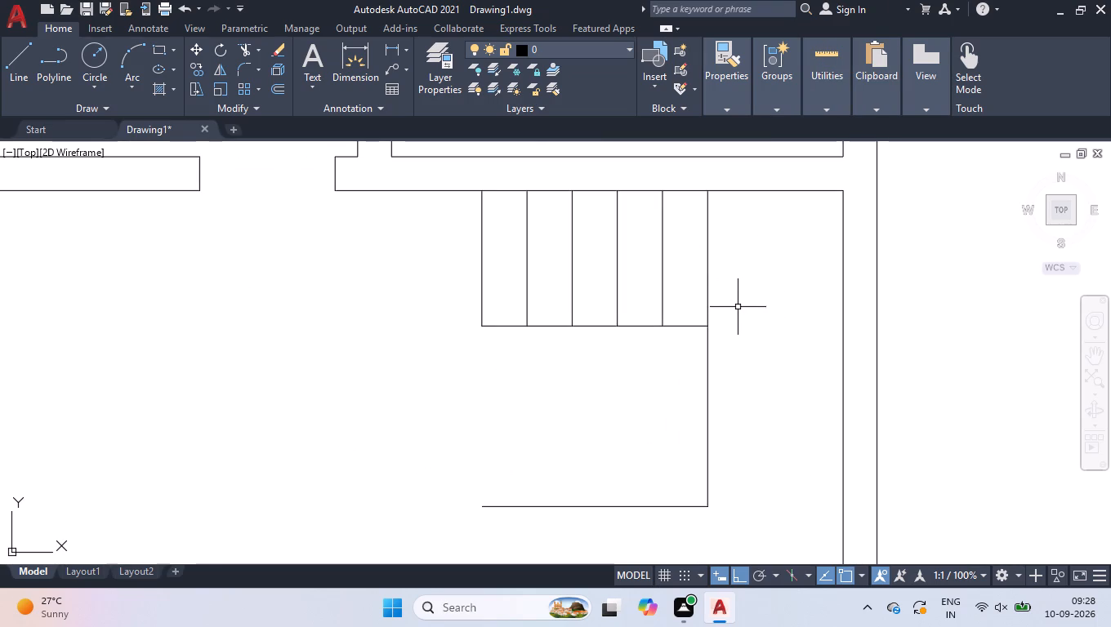
{"action": "key", "text": "l"}
{"action": "key", "text": "Return"}
{"action": "left_click_drag", "start_coordinate": [708, 329], "coordinate": [722, 329]}
{"action": "left_click", "coordinate": [846, 324]}
{"action": "key", "text": "space"}
Offset the horizontal line beside the right wall downward four times at 1' spacing to form the middle flight's treads.
{"action": "scroll", "coordinate": [837, 311], "scroll_direction": "down", "scroll_amount": 1}
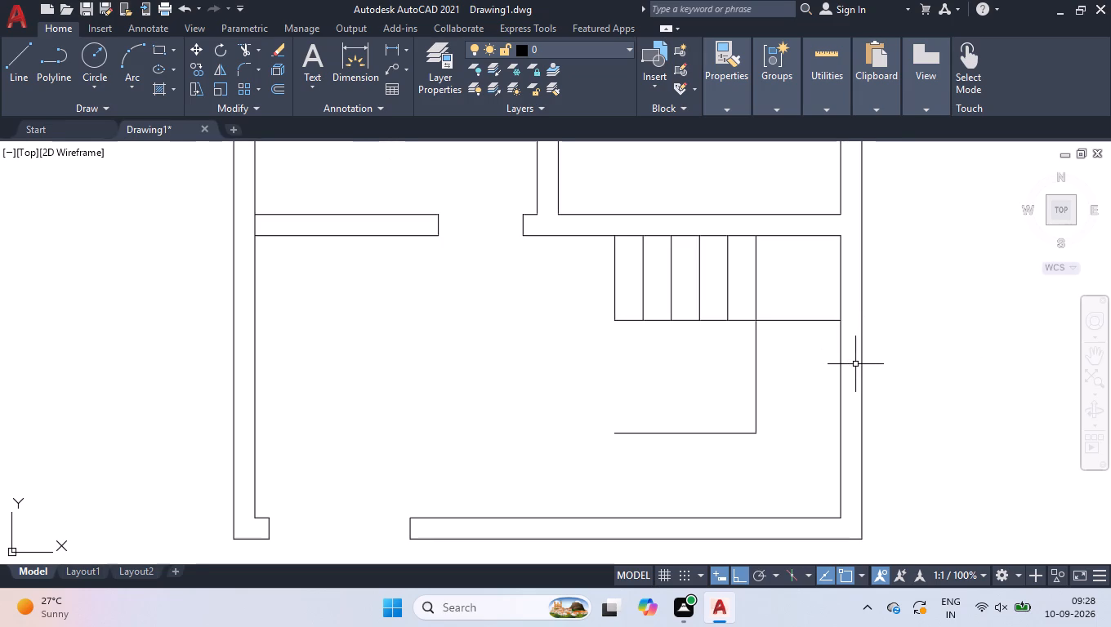
{"action": "type", "text": "off"}
{"action": "key", "text": "Return"}
{"action": "type", "text": "1'"}
{"action": "key", "text": "Return"}
{"action": "scroll", "coordinate": [824, 429], "scroll_direction": "up", "scroll_amount": 1}
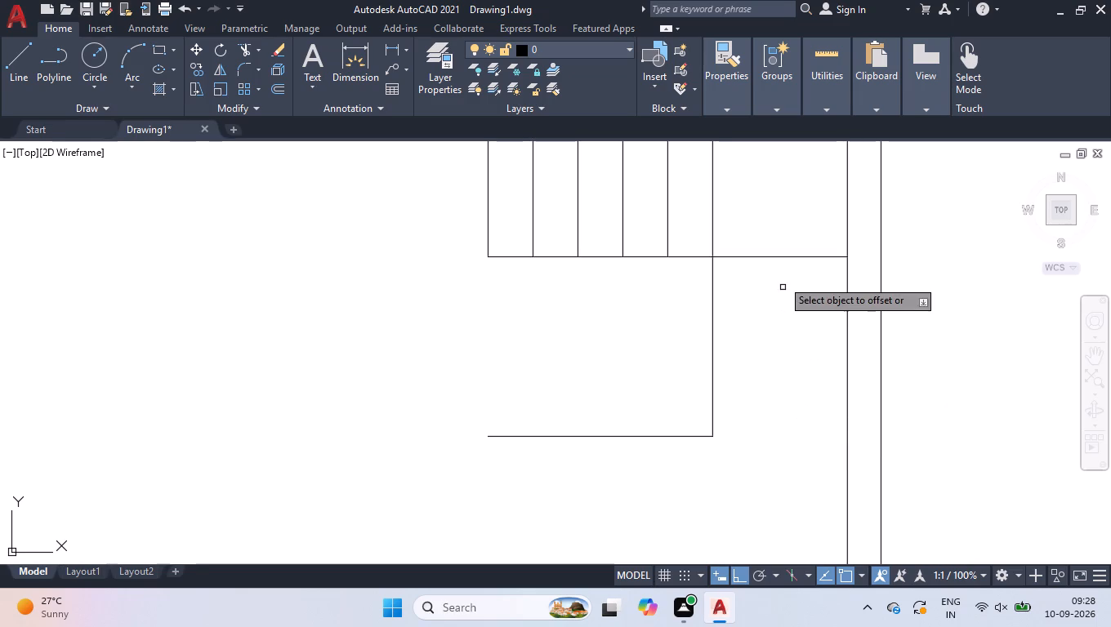
{"action": "left_click", "coordinate": [776, 255]}
{"action": "left_click", "coordinate": [778, 292]}
{"action": "left_click", "coordinate": [778, 302]}
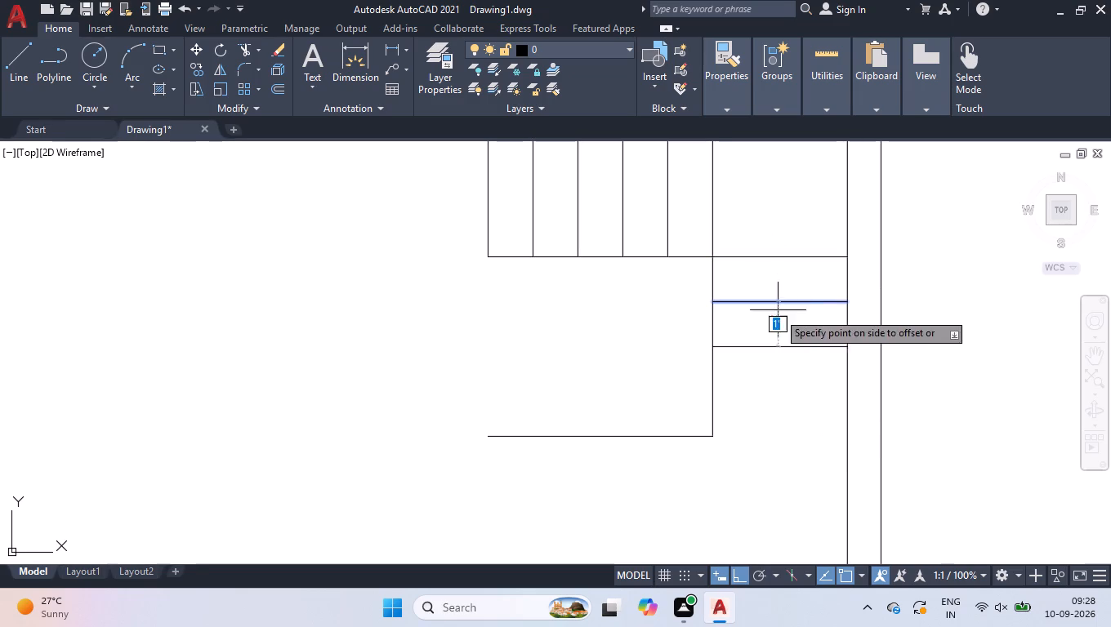
{"action": "left_click", "coordinate": [774, 326]}
{"action": "left_click", "coordinate": [761, 345]}
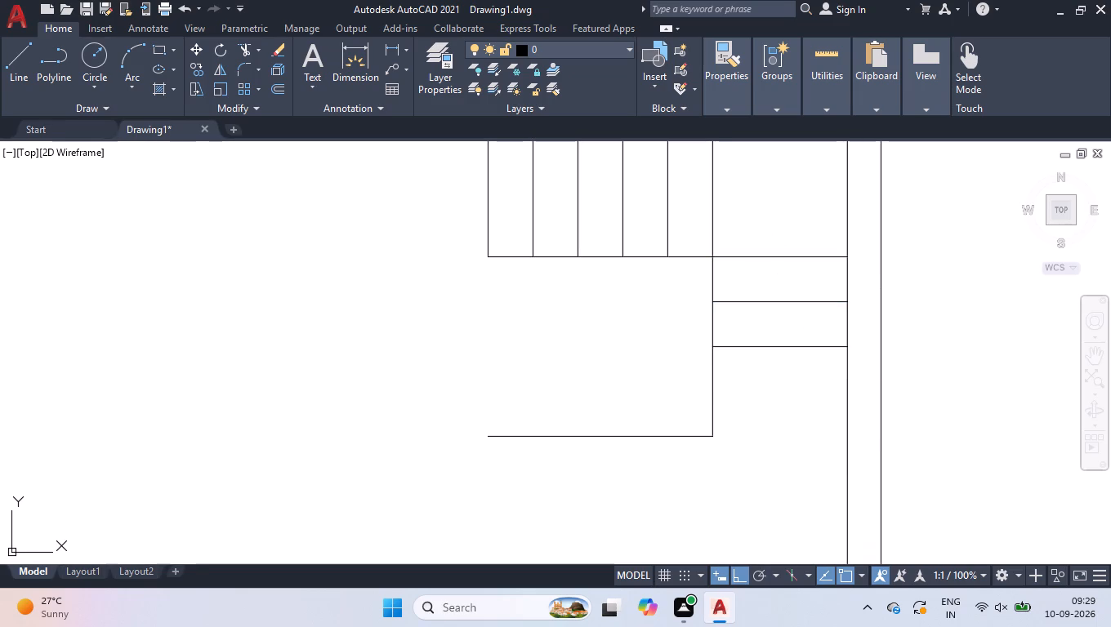
{"action": "left_click", "coordinate": [757, 366]}
{"action": "left_click", "coordinate": [751, 390]}
{"action": "left_click", "coordinate": [754, 420]}
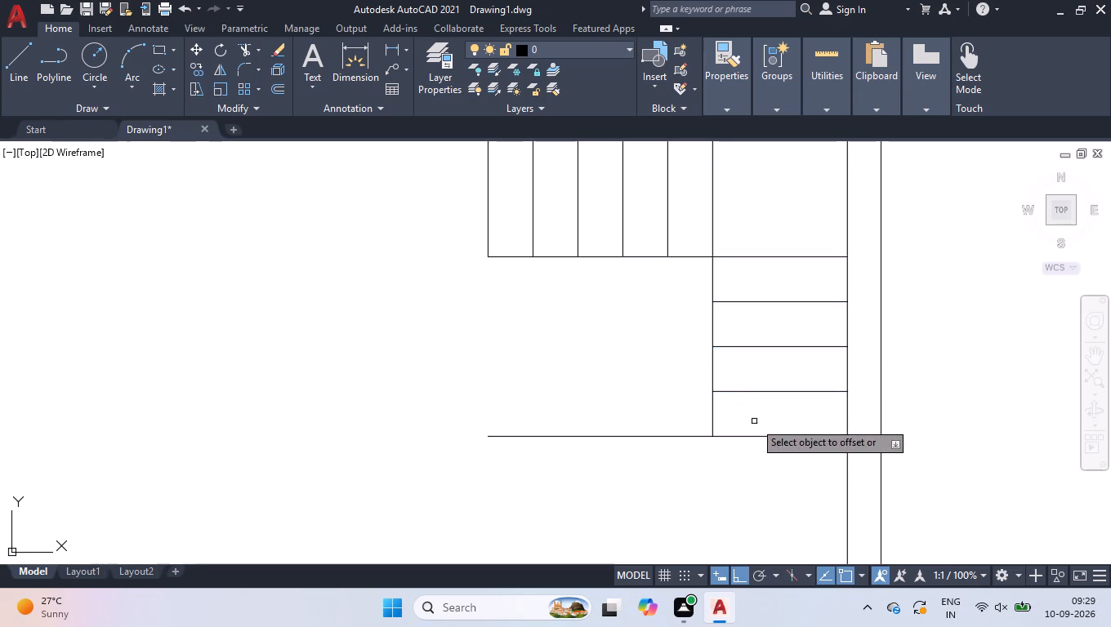
Draw a vertical line from the middle flight's lower inner corner down to the bottom exterior wall's inner line.
{"action": "key", "text": "space"}
{"action": "scroll", "coordinate": [760, 402], "scroll_direction": "down", "scroll_amount": 2}
{"action": "key", "text": "l"}
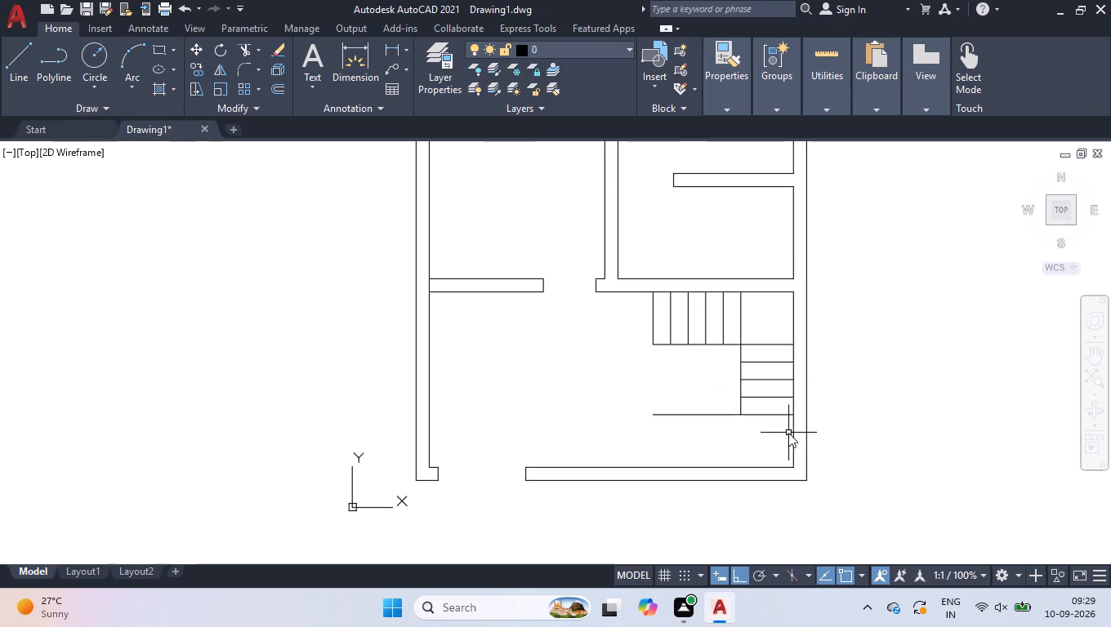
{"action": "key", "text": "Return"}
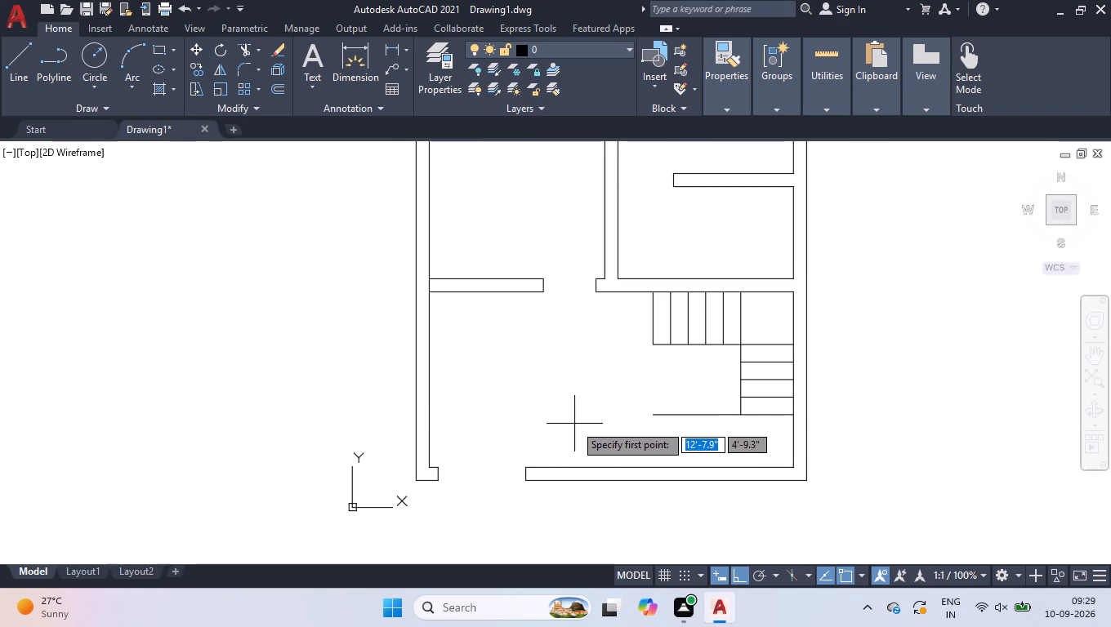
{"action": "left_click", "coordinate": [737, 417]}
{"action": "left_click", "coordinate": [741, 468]}
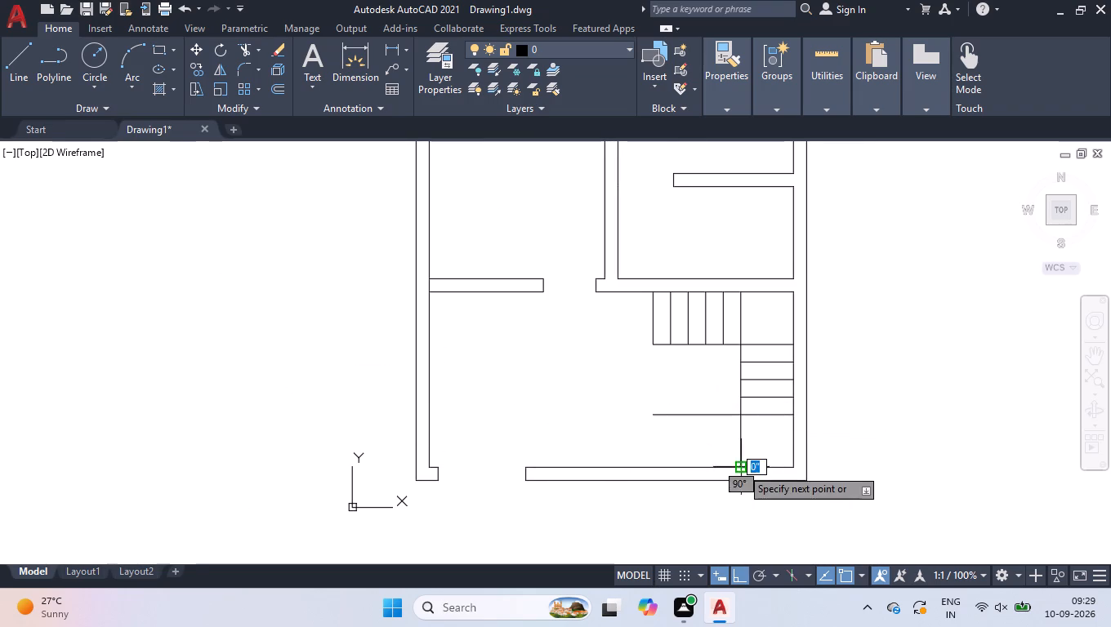
{"action": "key", "text": "space"}
Offset the short vertical line above the bottom wall leftward five times at 1' spacing to form the lower flight's treads.
{"action": "scroll", "coordinate": [712, 460], "scroll_direction": "up", "scroll_amount": 3}
{"action": "type", "text": "off"}
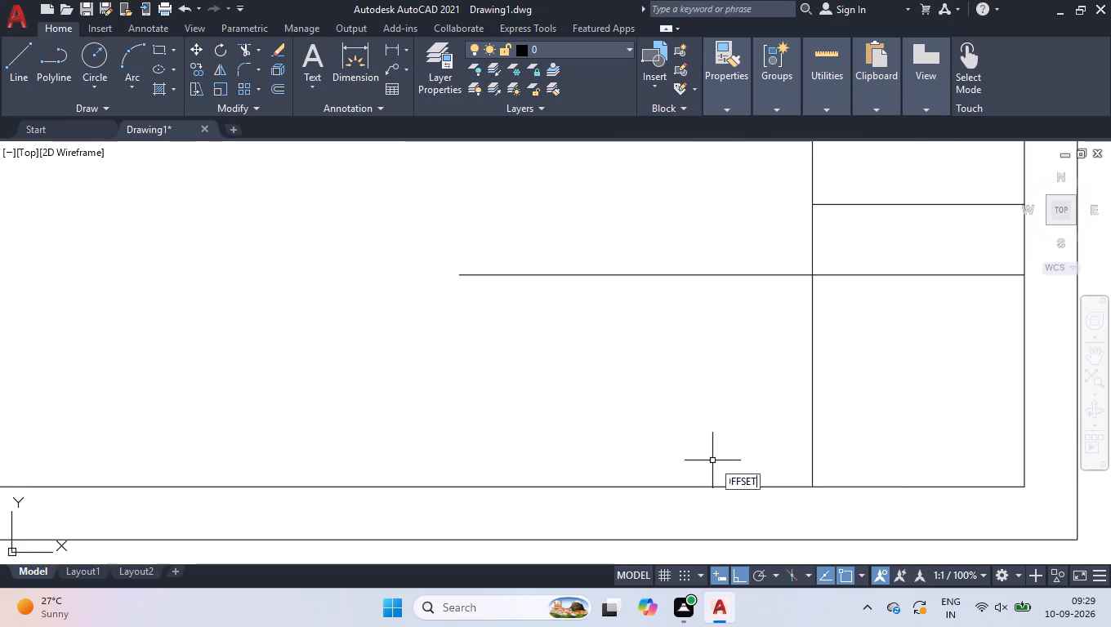
{"action": "key", "text": "Return"}
{"action": "type", "text": "1'"}
{"action": "key", "text": "Return"}
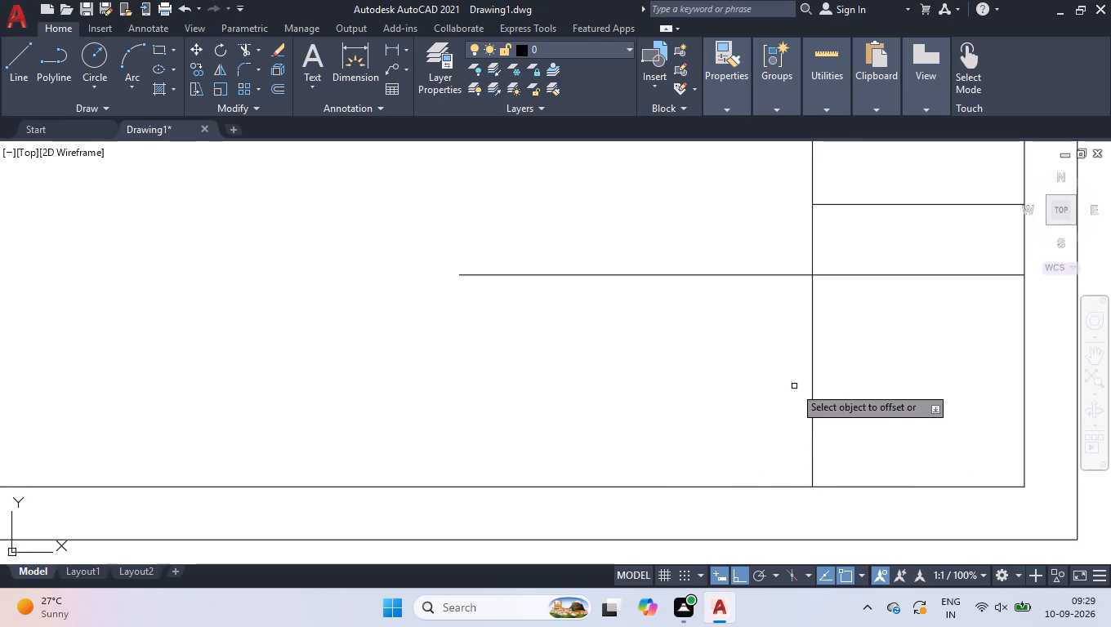
{"action": "left_click", "coordinate": [814, 387]}
{"action": "left_click", "coordinate": [790, 384]}
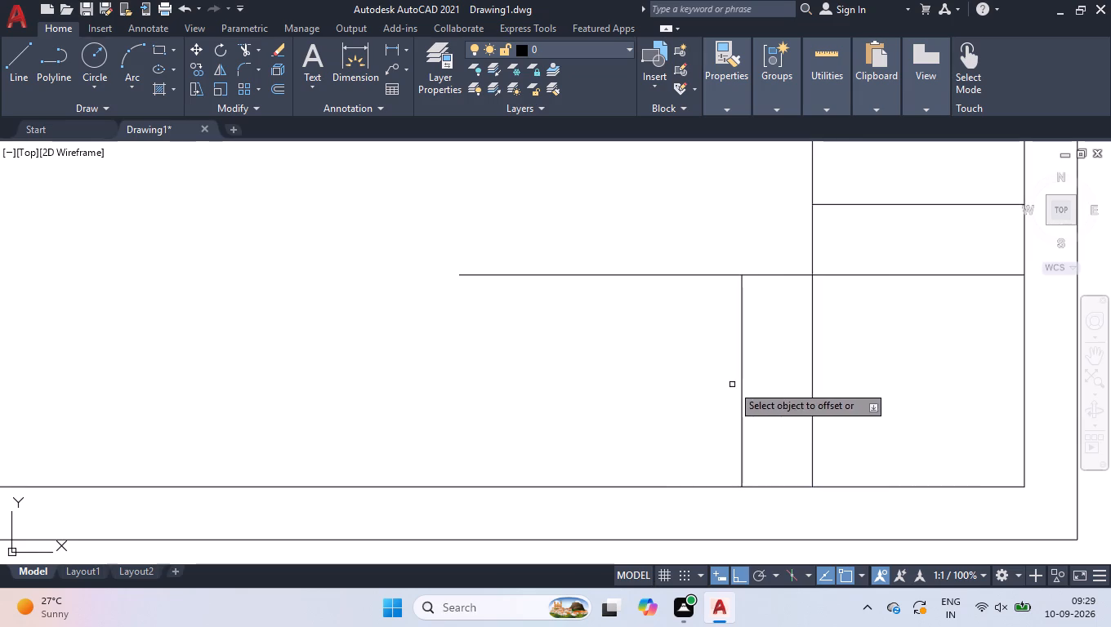
{"action": "left_click", "coordinate": [740, 378]}
{"action": "left_click", "coordinate": [716, 379]}
{"action": "left_click", "coordinate": [672, 385]}
{"action": "left_click", "coordinate": [619, 389]}
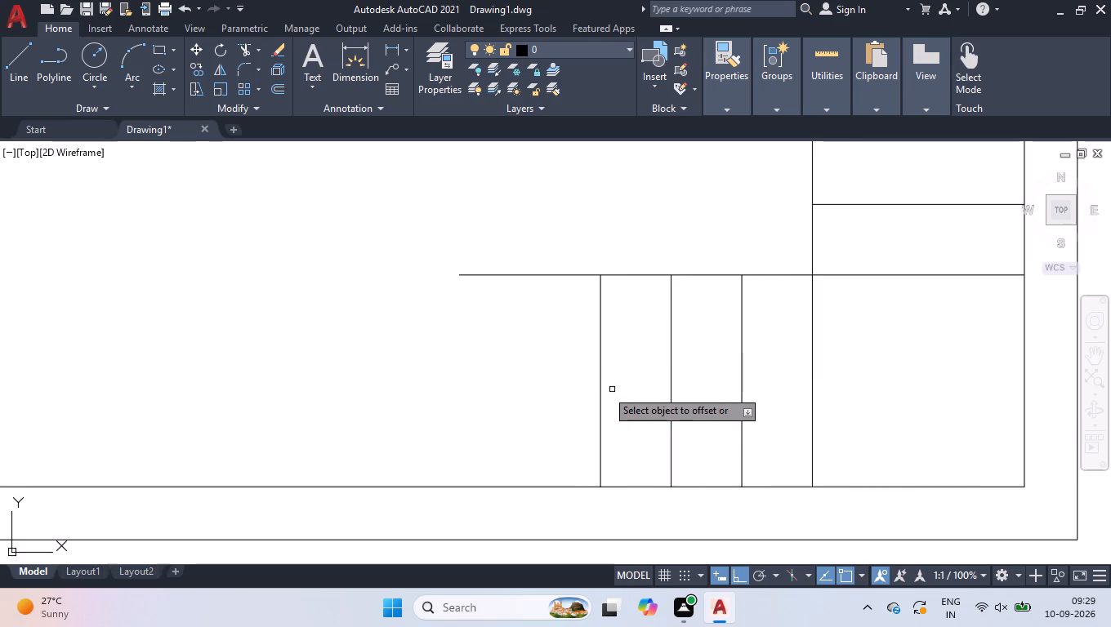
{"action": "left_click", "coordinate": [598, 389]}
{"action": "left_click", "coordinate": [598, 385]}
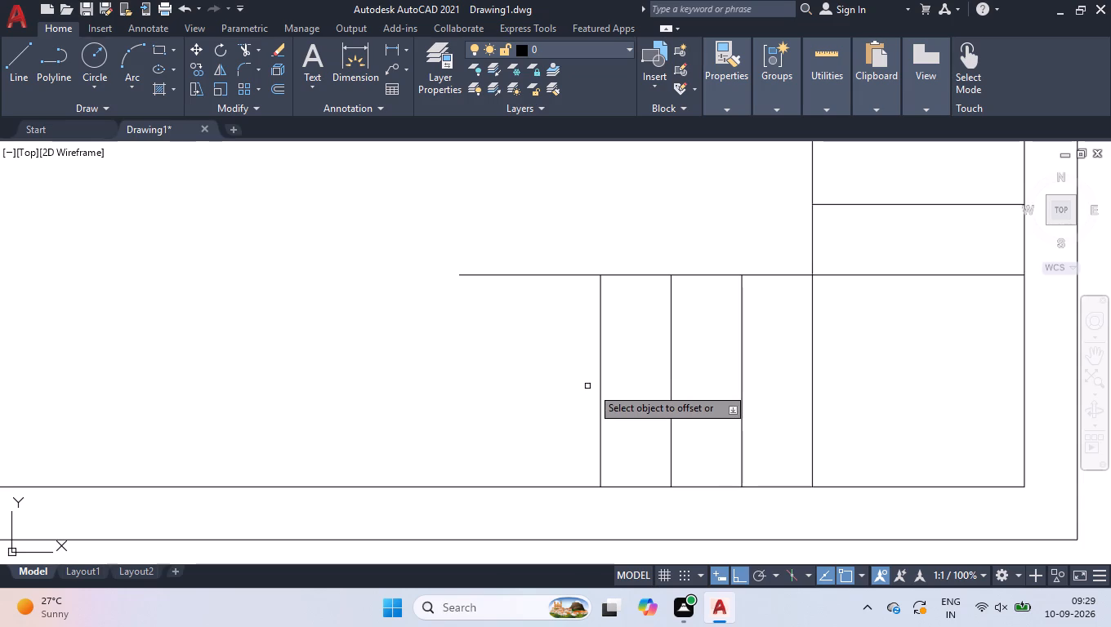
{"action": "left_click", "coordinate": [599, 385]}
{"action": "left_click", "coordinate": [567, 384]}
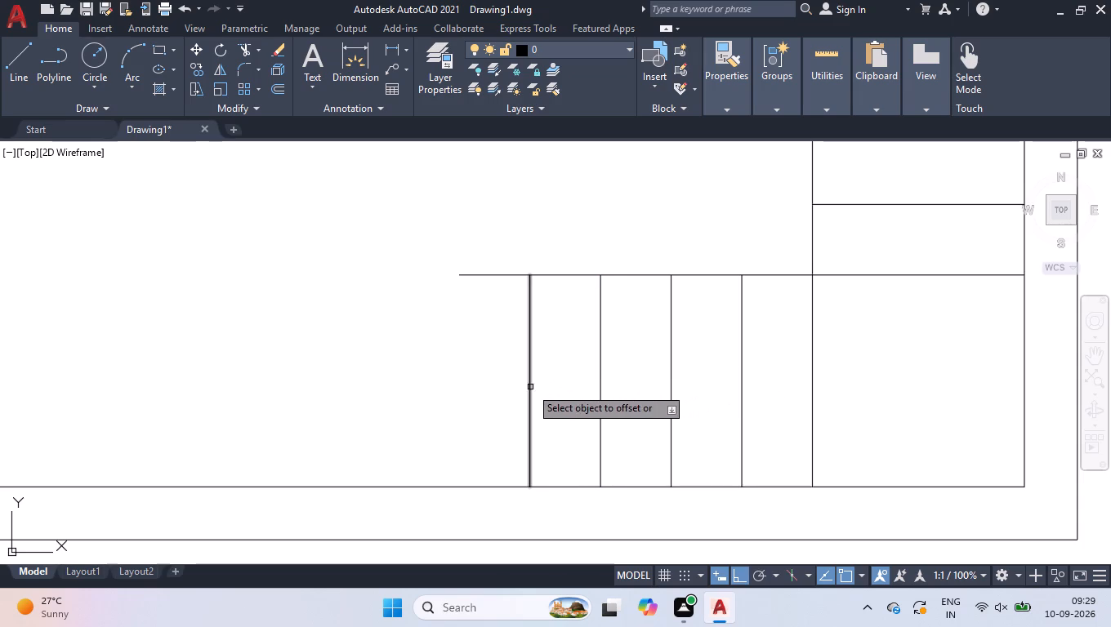
{"action": "left_click", "coordinate": [529, 387]}
{"action": "left_click", "coordinate": [504, 386]}
{"action": "key", "text": "space"}
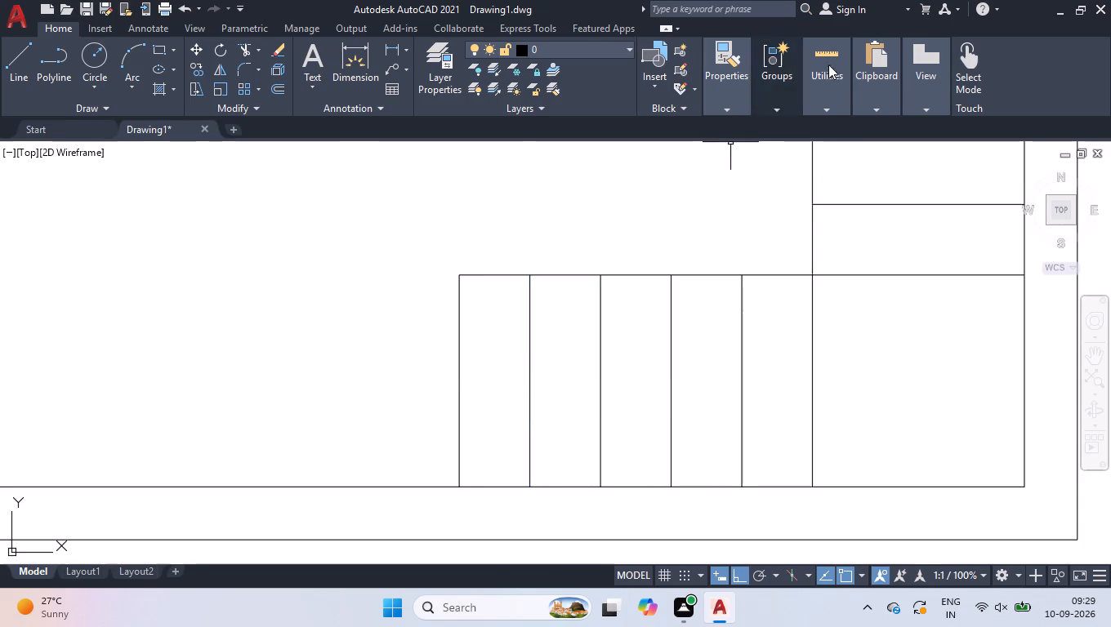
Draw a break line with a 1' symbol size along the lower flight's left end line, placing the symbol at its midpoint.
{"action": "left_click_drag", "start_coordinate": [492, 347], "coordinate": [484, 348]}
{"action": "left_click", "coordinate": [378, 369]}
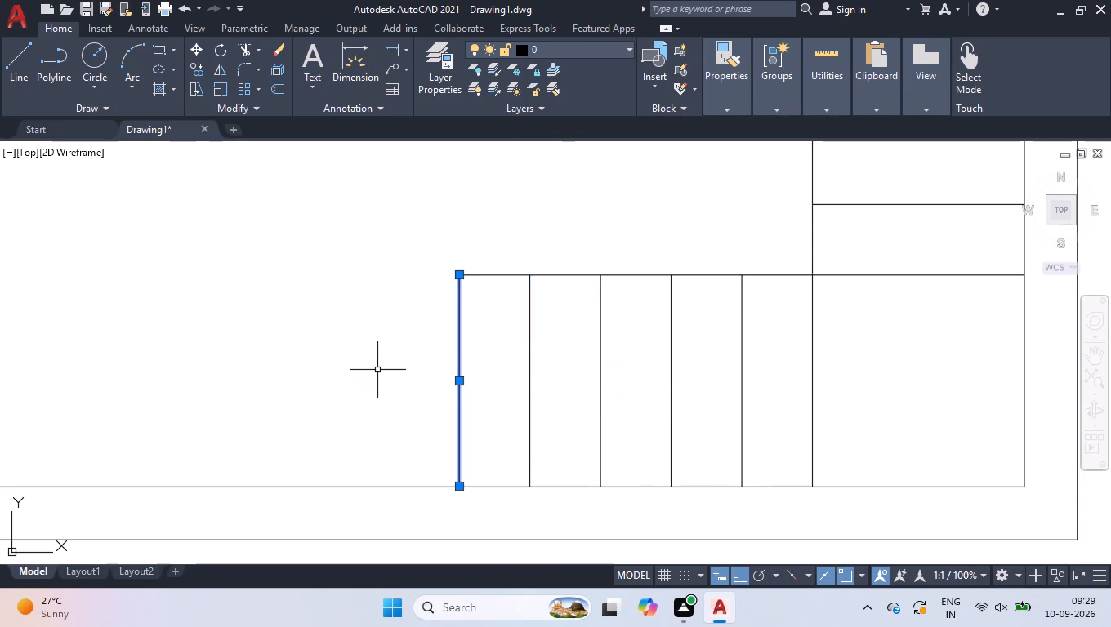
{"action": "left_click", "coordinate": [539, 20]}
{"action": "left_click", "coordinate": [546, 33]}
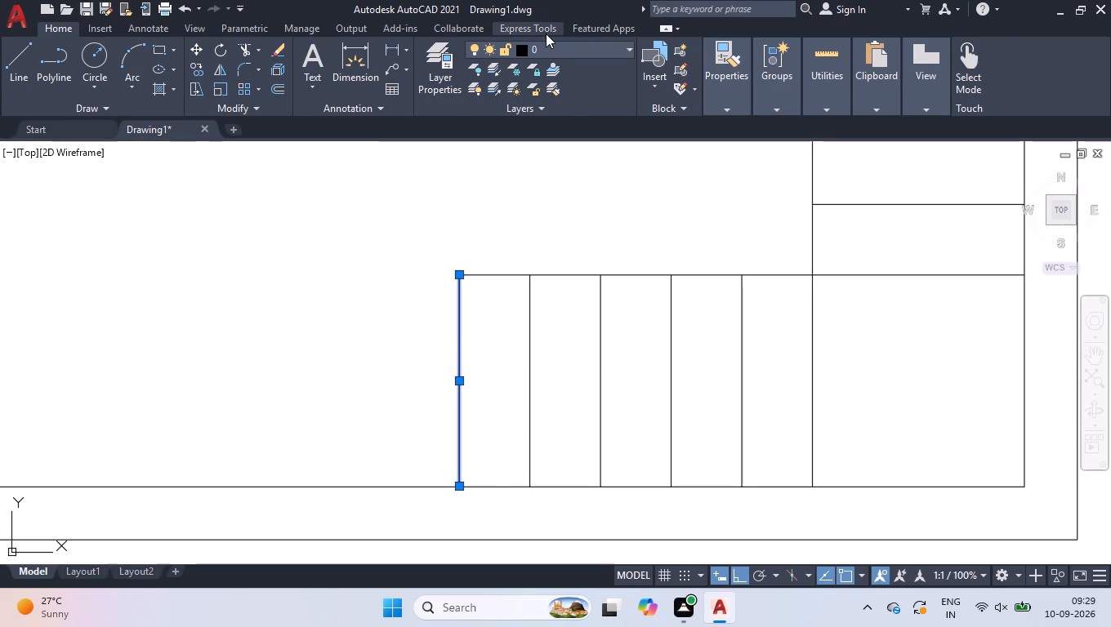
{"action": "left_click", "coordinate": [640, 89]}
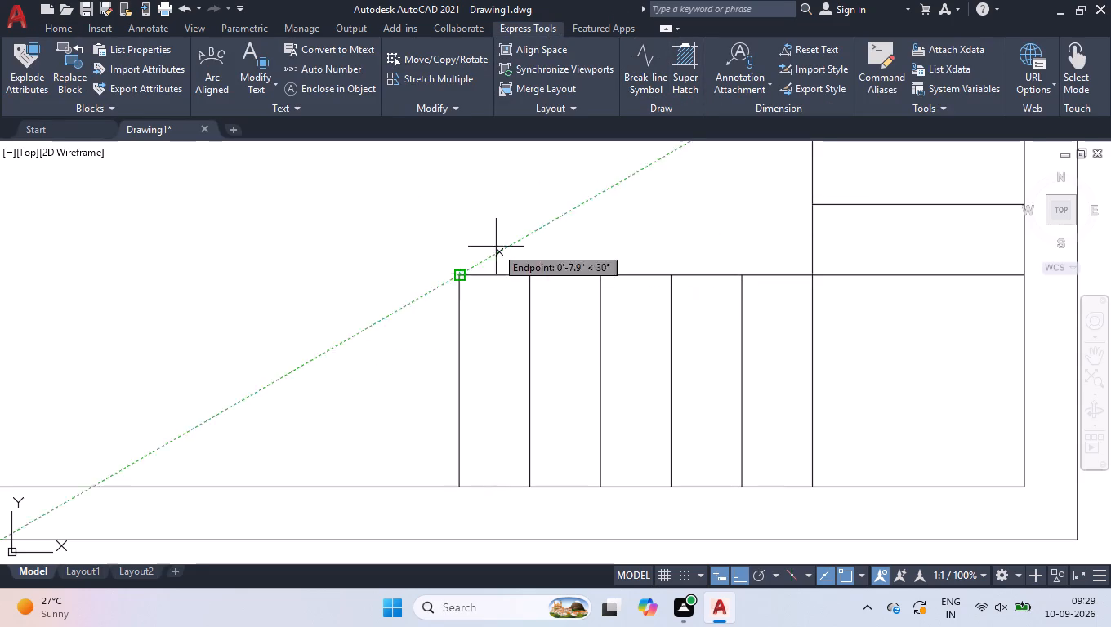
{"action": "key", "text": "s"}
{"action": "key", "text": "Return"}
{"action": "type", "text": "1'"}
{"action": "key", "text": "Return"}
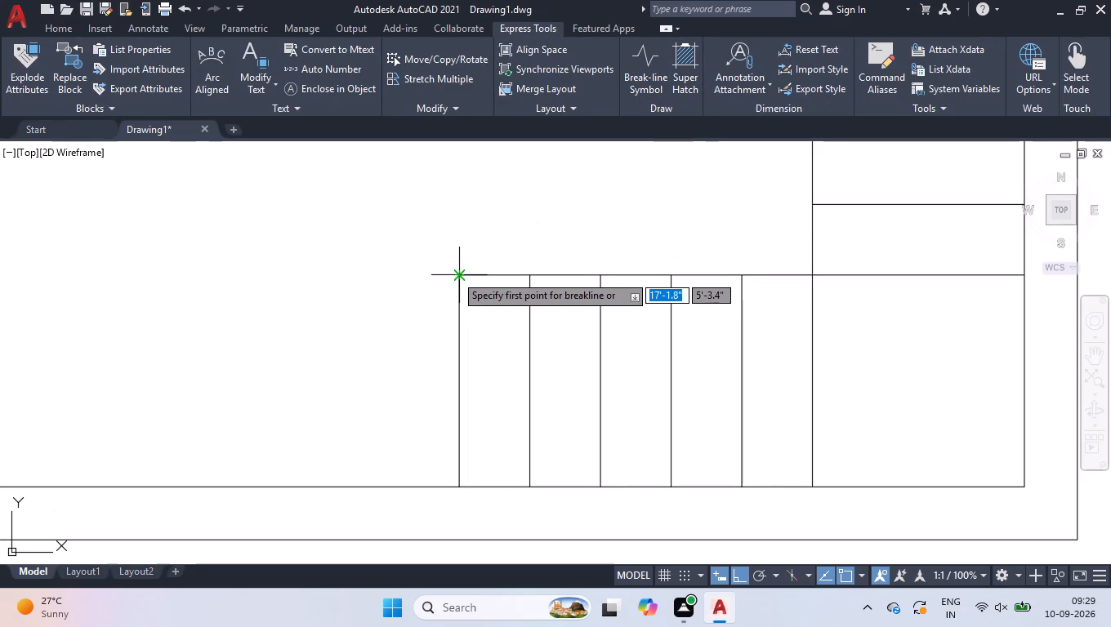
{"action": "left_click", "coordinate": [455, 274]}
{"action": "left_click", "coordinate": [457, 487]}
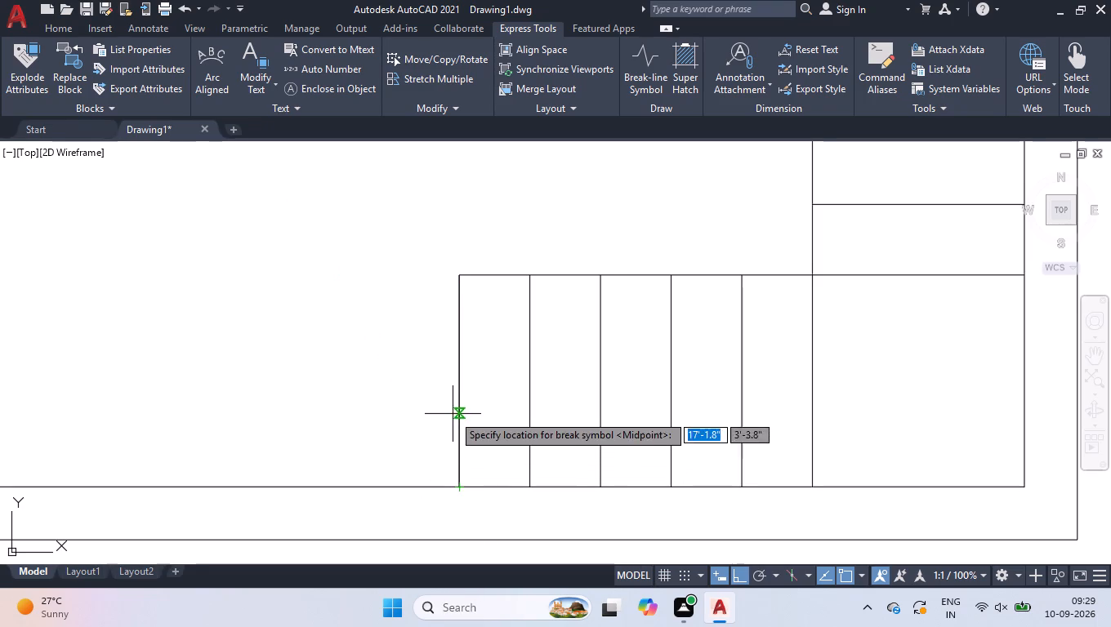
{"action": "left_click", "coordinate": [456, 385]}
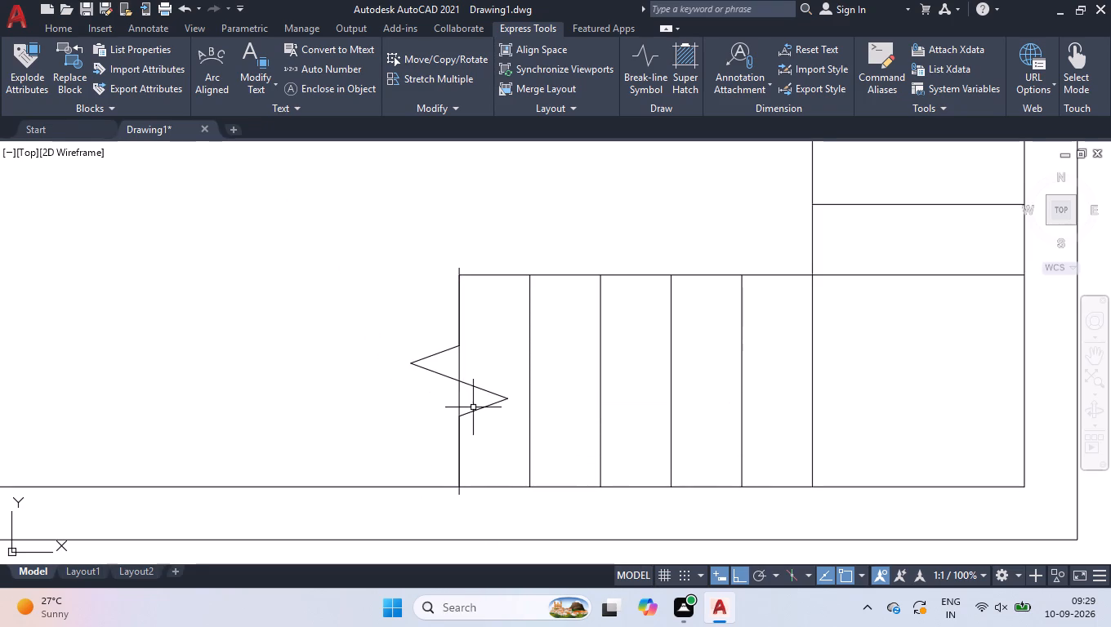
Delete the straight line at the lower flight's left end, beneath the break line.
{"action": "left_click", "coordinate": [461, 390]}
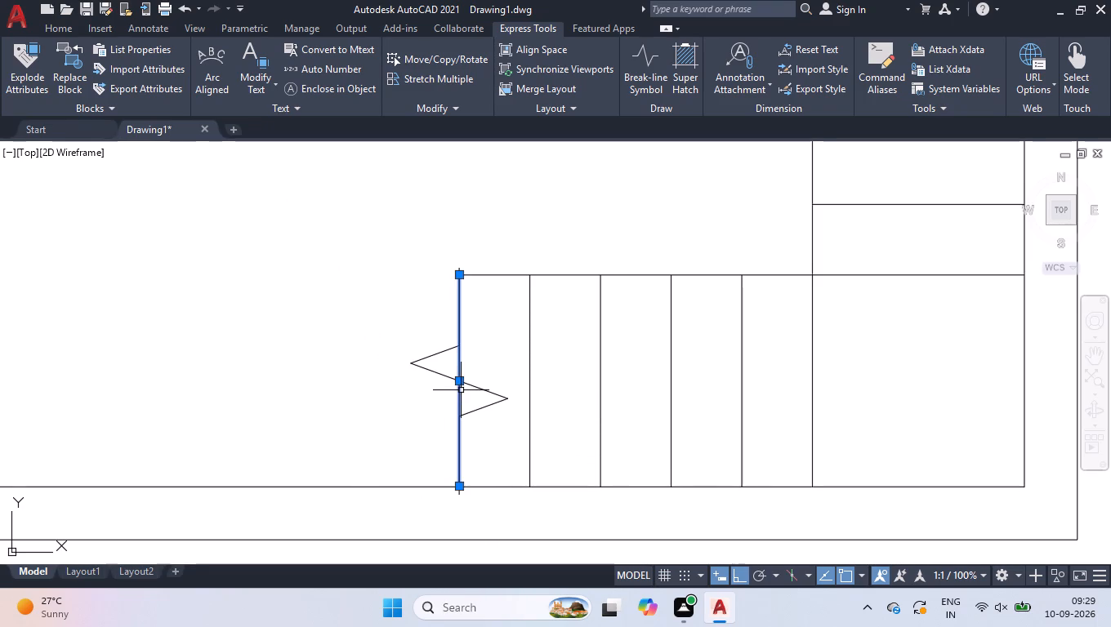
{"action": "key", "text": "Delete"}
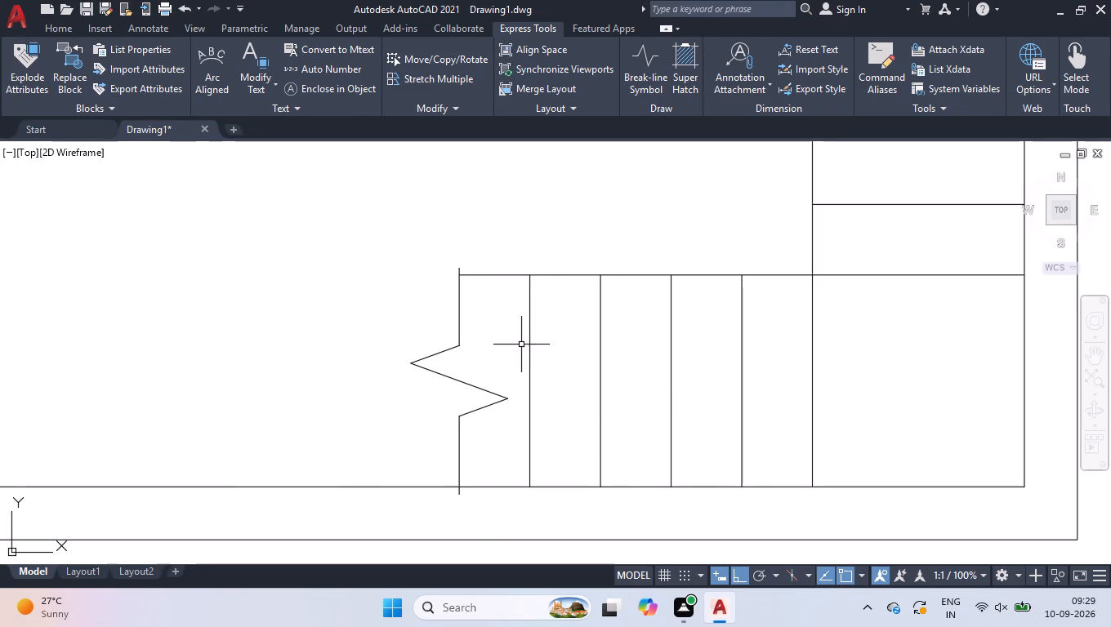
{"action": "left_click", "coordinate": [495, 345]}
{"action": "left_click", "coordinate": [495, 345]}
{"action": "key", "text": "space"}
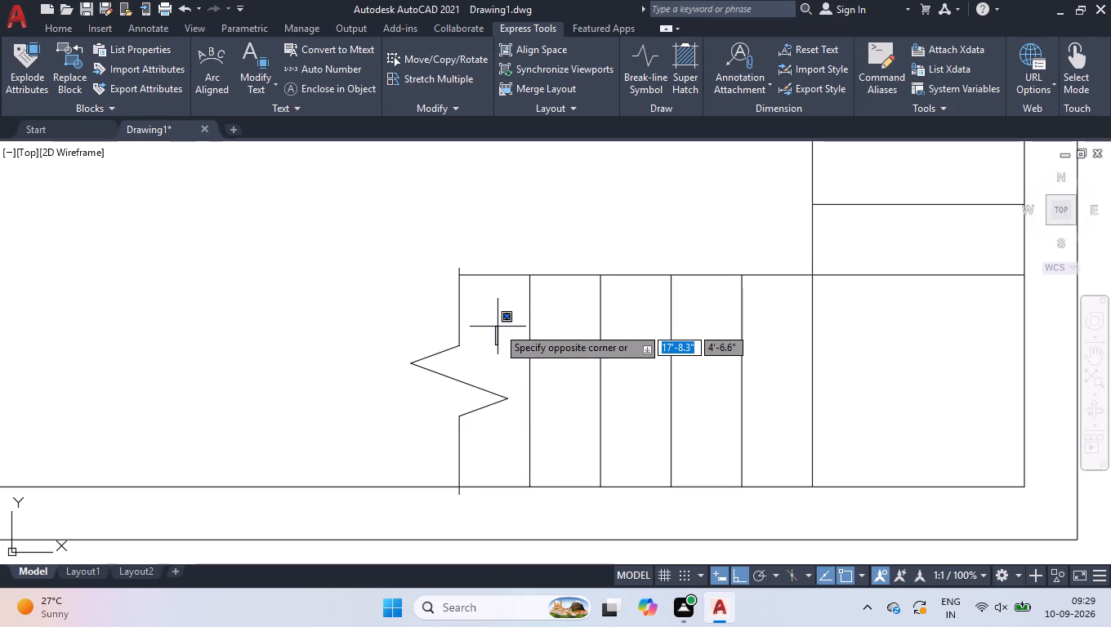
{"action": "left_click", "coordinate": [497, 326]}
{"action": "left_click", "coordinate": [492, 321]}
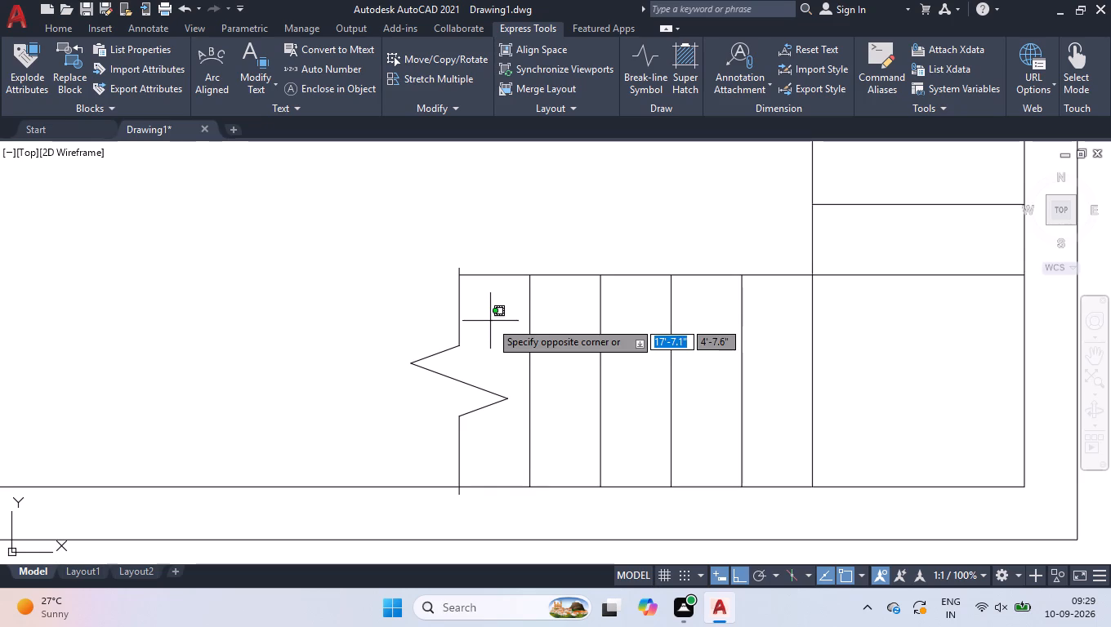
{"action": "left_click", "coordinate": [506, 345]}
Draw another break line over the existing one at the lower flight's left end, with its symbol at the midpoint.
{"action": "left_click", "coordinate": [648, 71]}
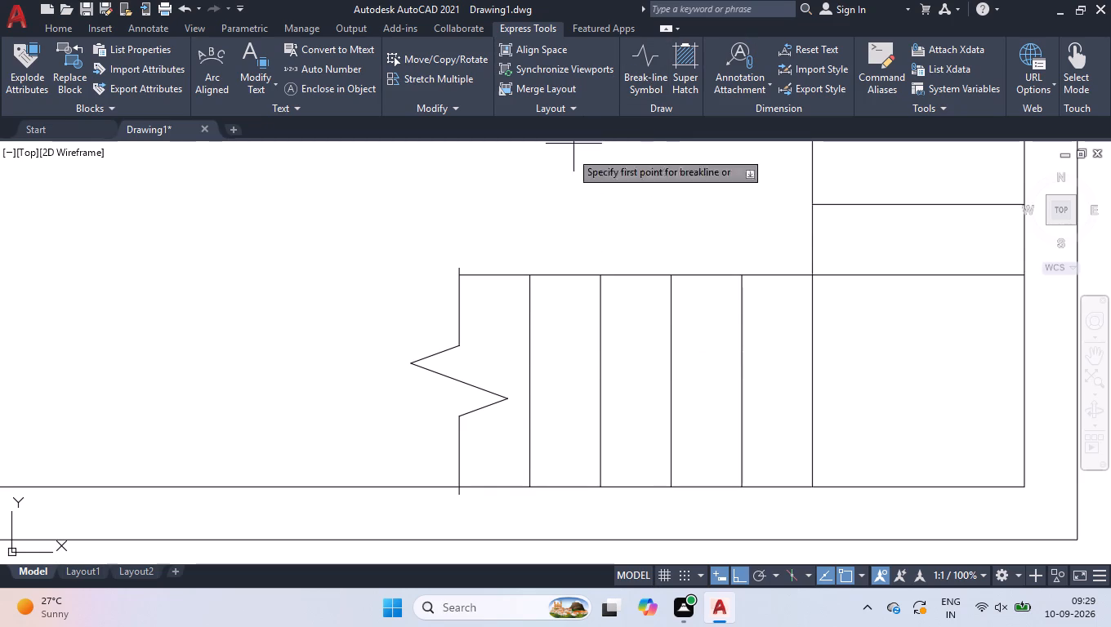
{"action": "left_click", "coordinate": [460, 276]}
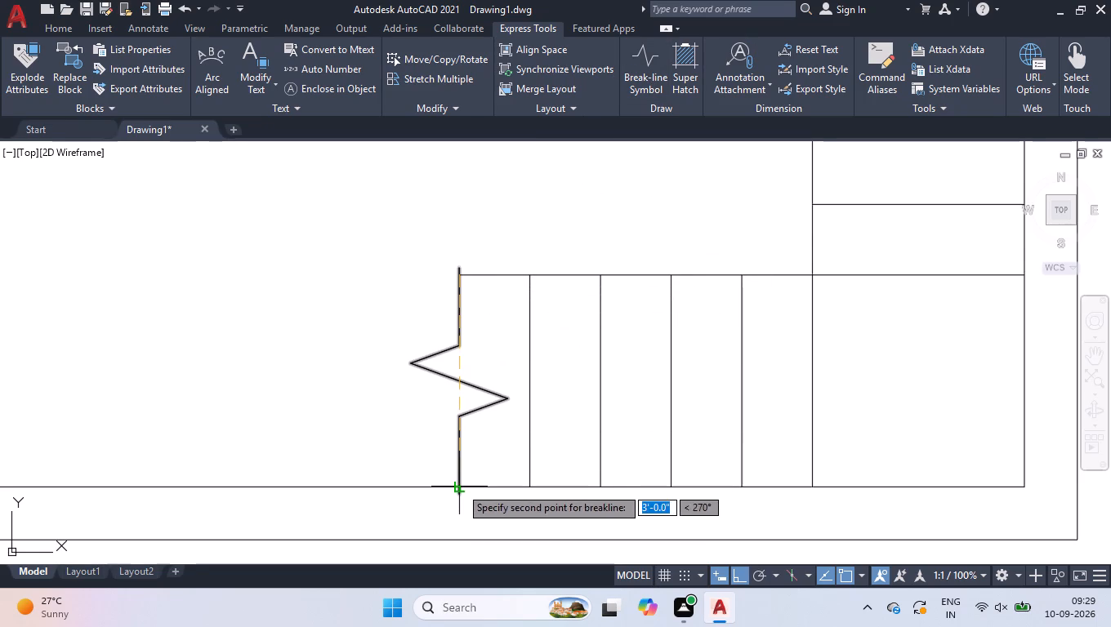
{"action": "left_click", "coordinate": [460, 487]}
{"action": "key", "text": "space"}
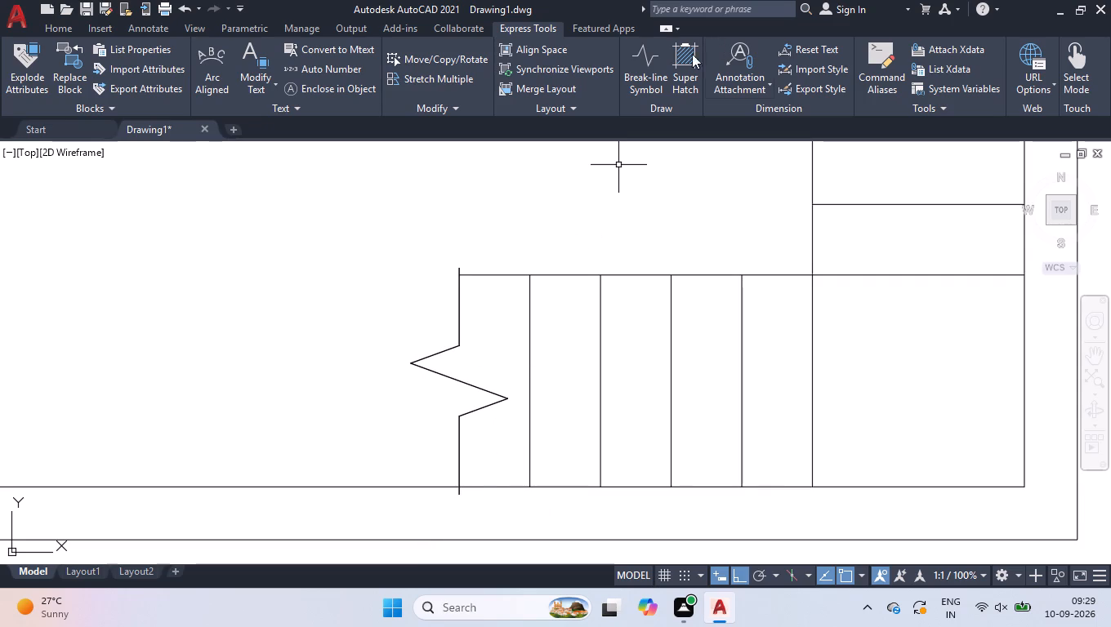
Draw a break line with symbol size 9 across the lower flight's left end down to the wall's inner line, symbol at the midpoint.
{"action": "left_click", "coordinate": [658, 60]}
{"action": "key", "text": "s"}
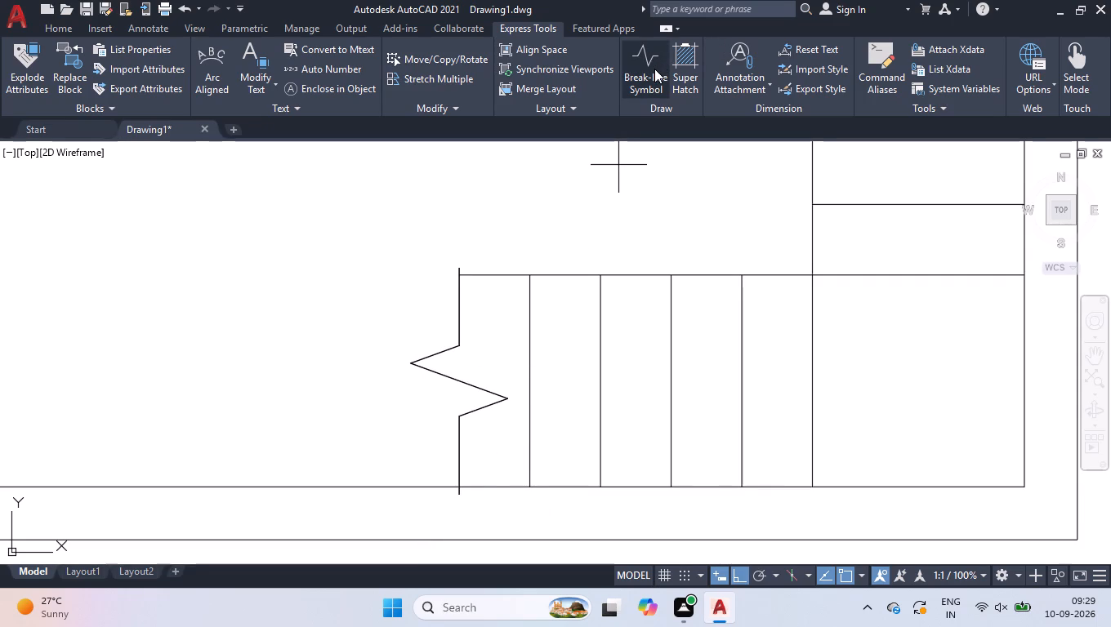
{"action": "key", "text": "Return"}
{"action": "key", "text": "9"}
{"action": "key", "text": "Return"}
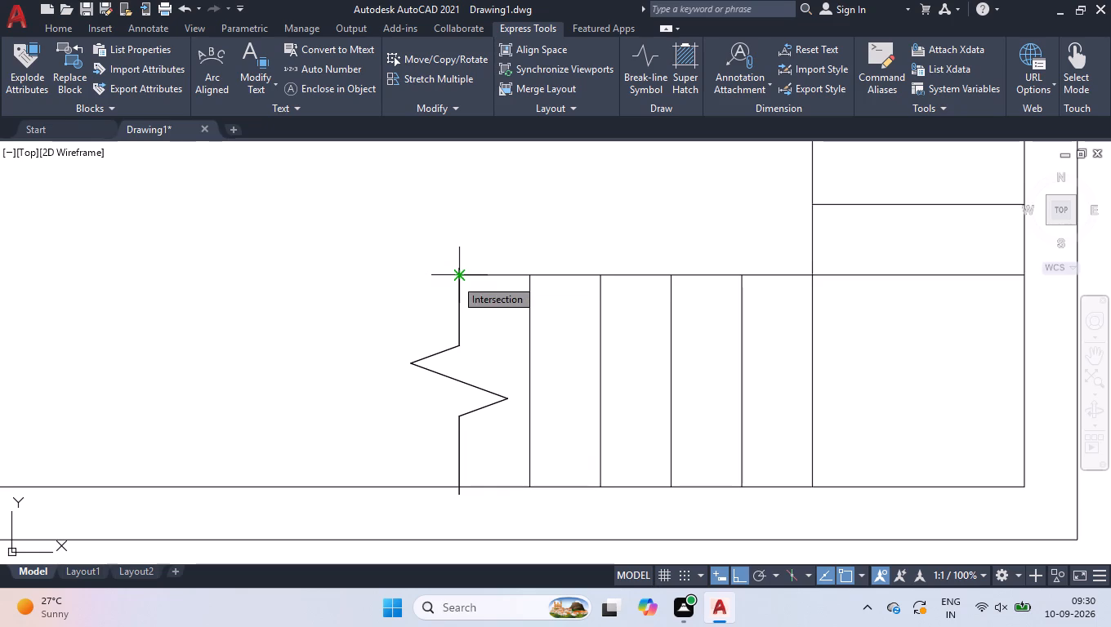
{"action": "key", "text": "s"}
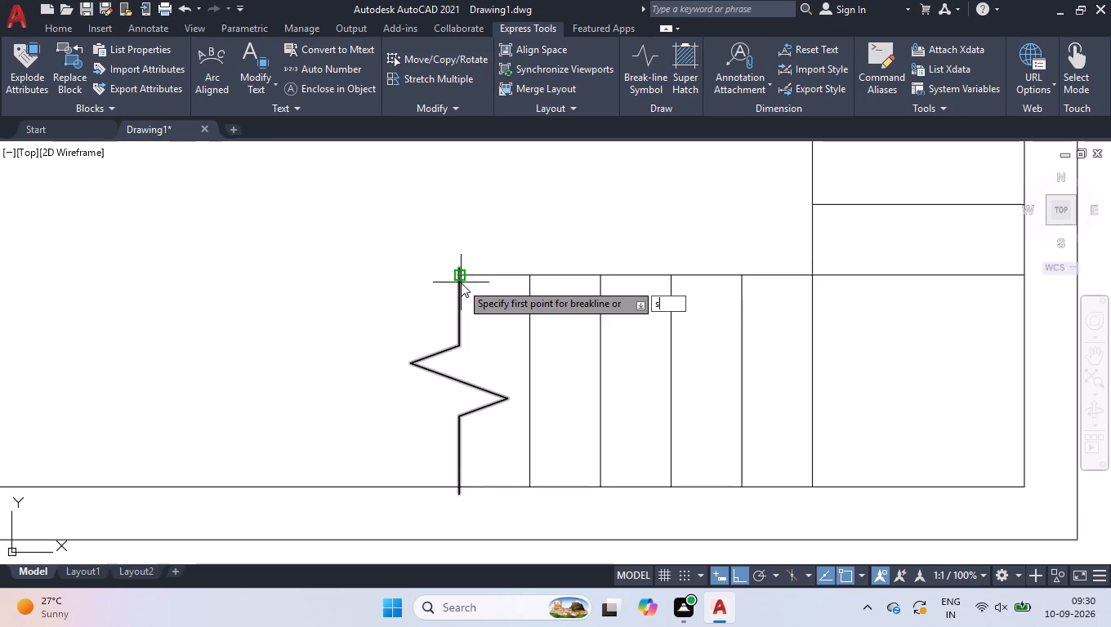
{"action": "key", "text": "Return"}
{"action": "key", "text": "Return"}
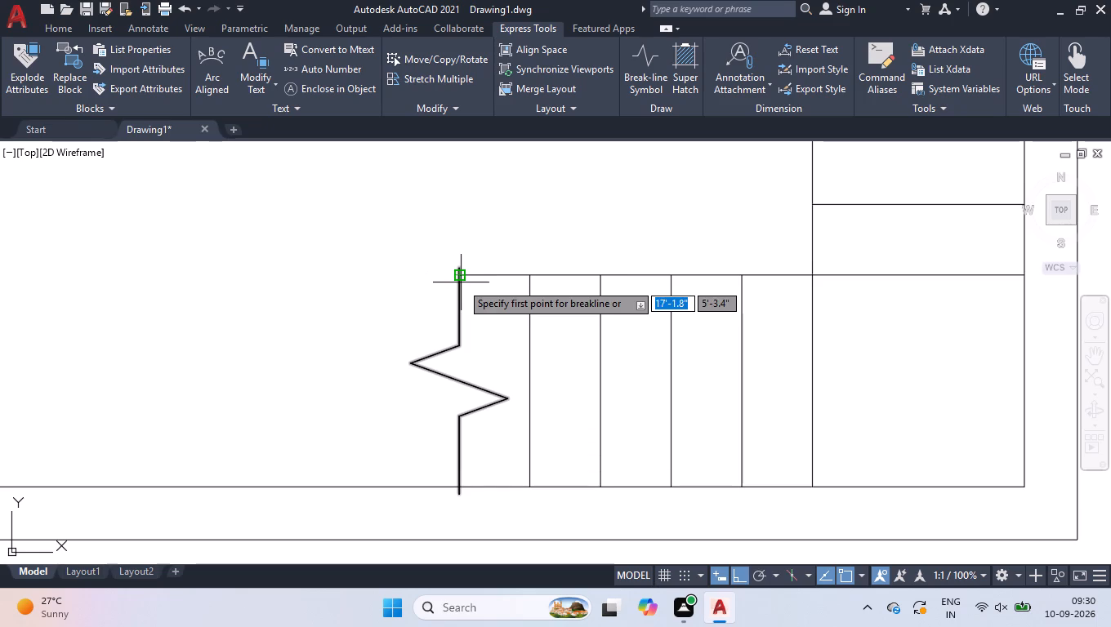
{"action": "left_click", "coordinate": [463, 276]}
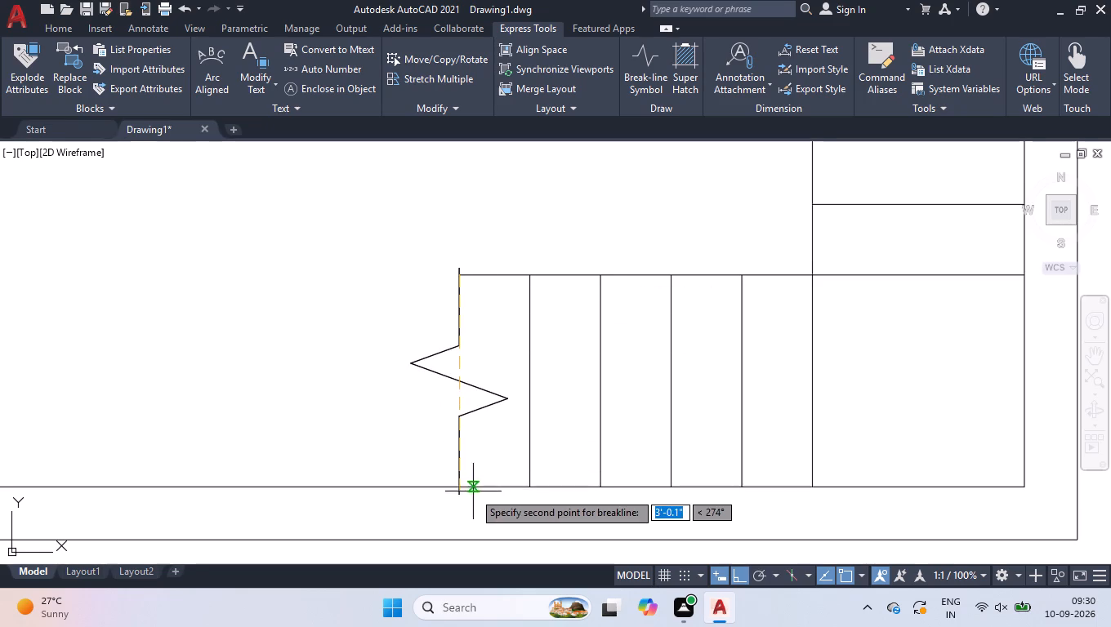
{"action": "left_click", "coordinate": [462, 487]}
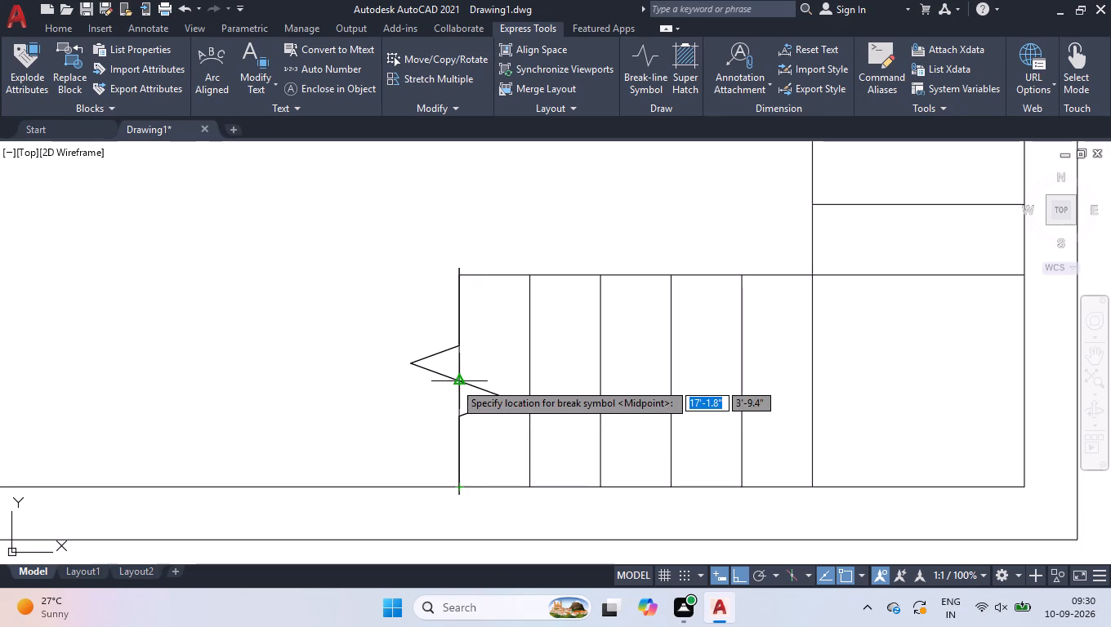
{"action": "left_click", "coordinate": [454, 382]}
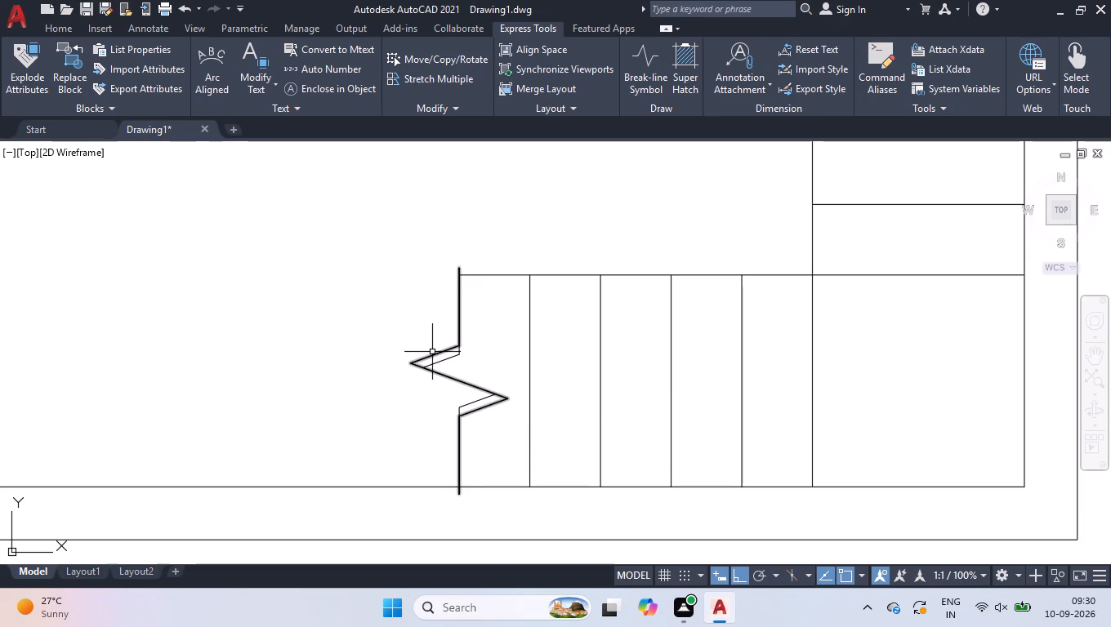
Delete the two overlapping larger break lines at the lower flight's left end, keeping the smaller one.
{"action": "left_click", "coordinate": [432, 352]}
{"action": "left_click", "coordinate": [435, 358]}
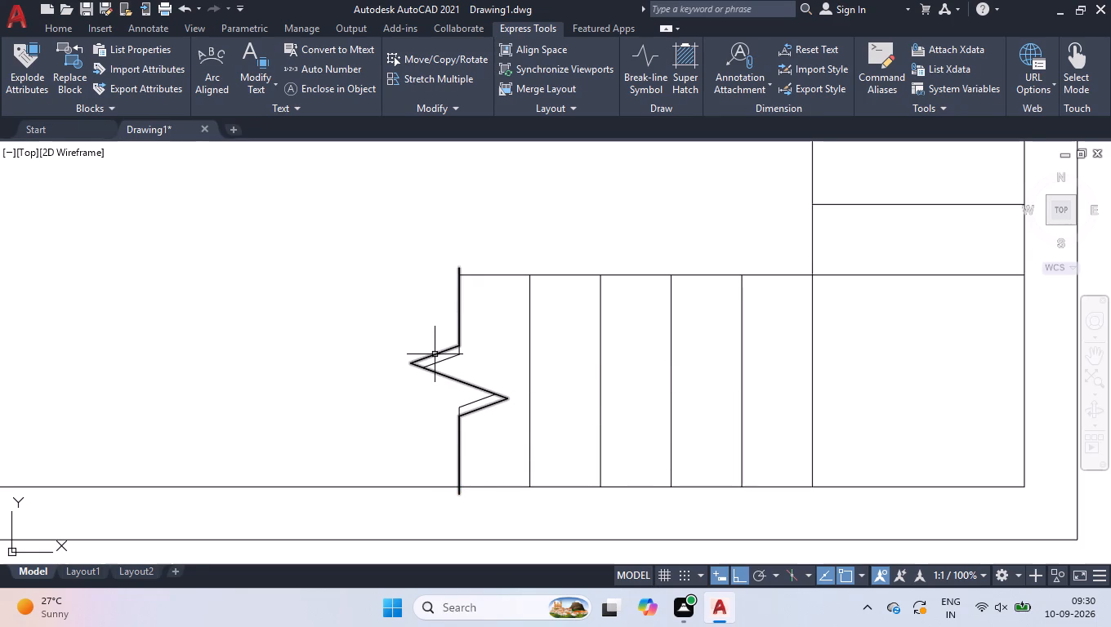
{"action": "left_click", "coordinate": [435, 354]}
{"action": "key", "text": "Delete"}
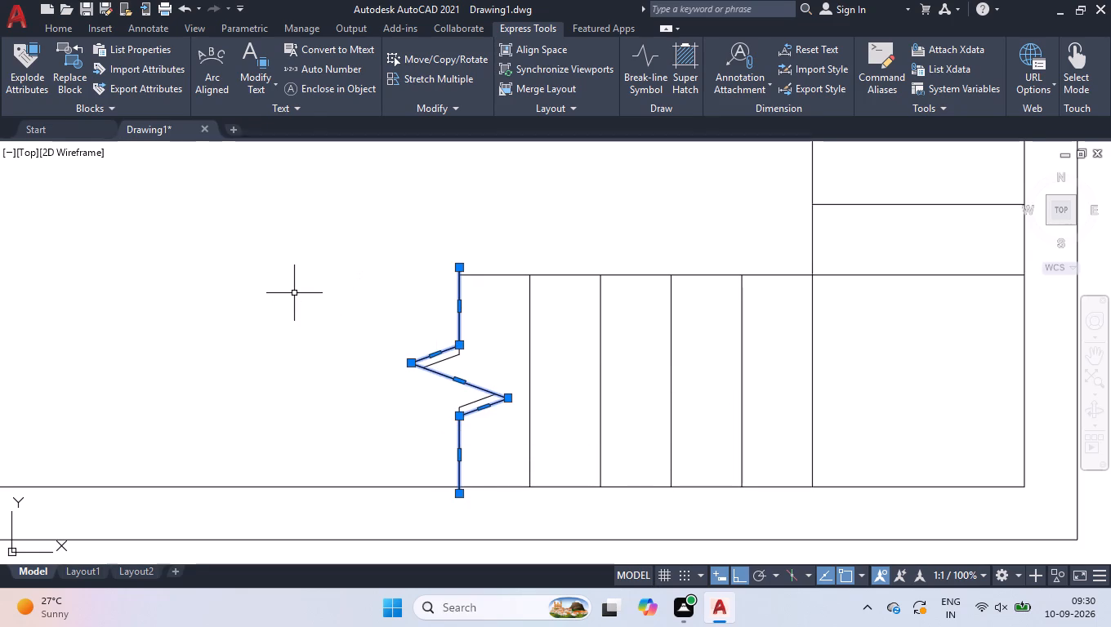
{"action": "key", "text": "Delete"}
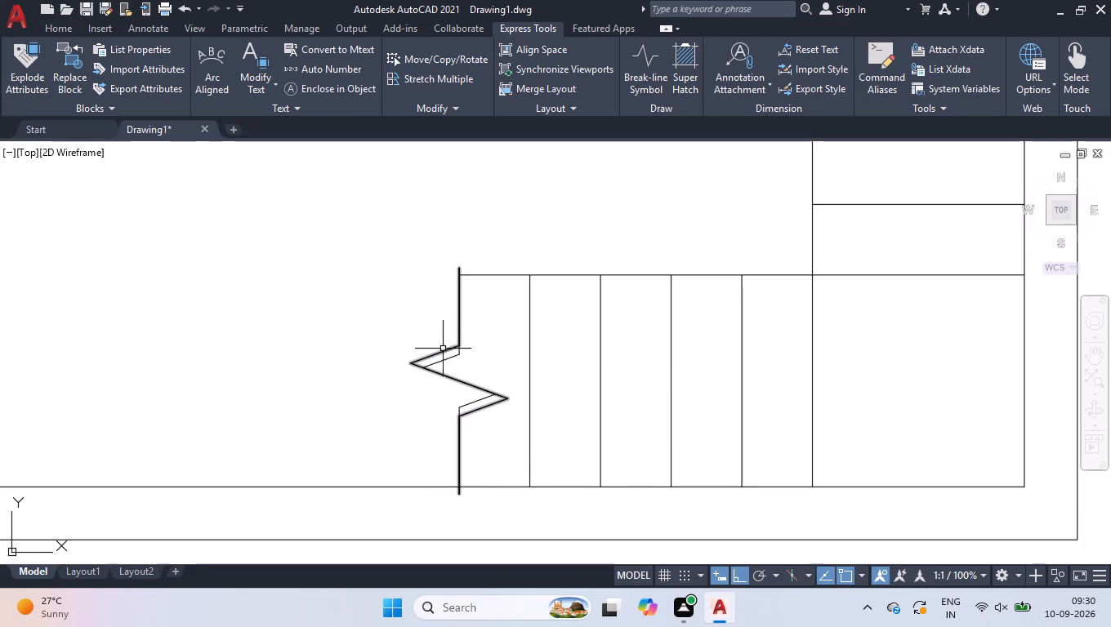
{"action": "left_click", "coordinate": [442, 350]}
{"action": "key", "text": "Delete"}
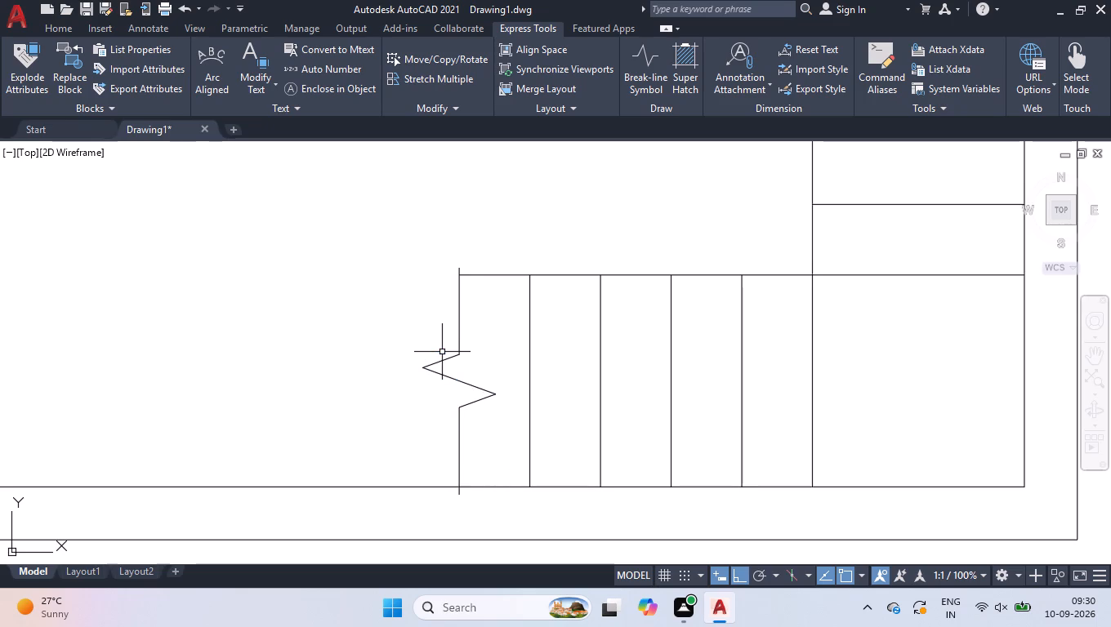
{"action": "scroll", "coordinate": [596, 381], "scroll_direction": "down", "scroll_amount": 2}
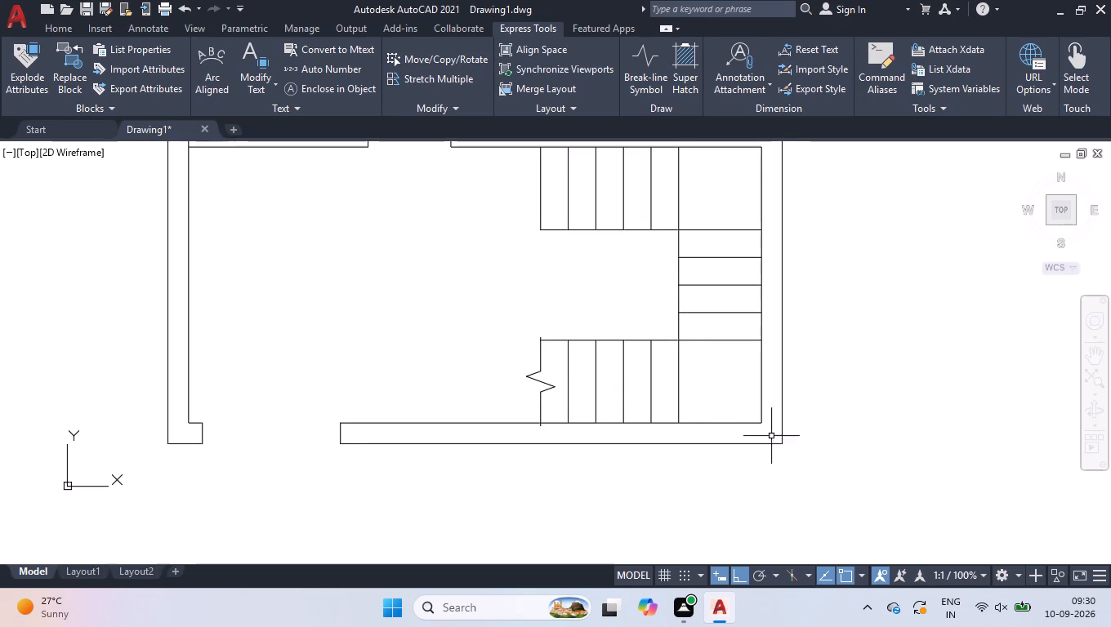
Draw the stair direction line from the upper flight's left-end midpoint, around both landings' centres, to the lower flight's third riser line, its last run 4'-6" long.
{"action": "scroll", "coordinate": [725, 485], "scroll_direction": "down", "scroll_amount": 2}
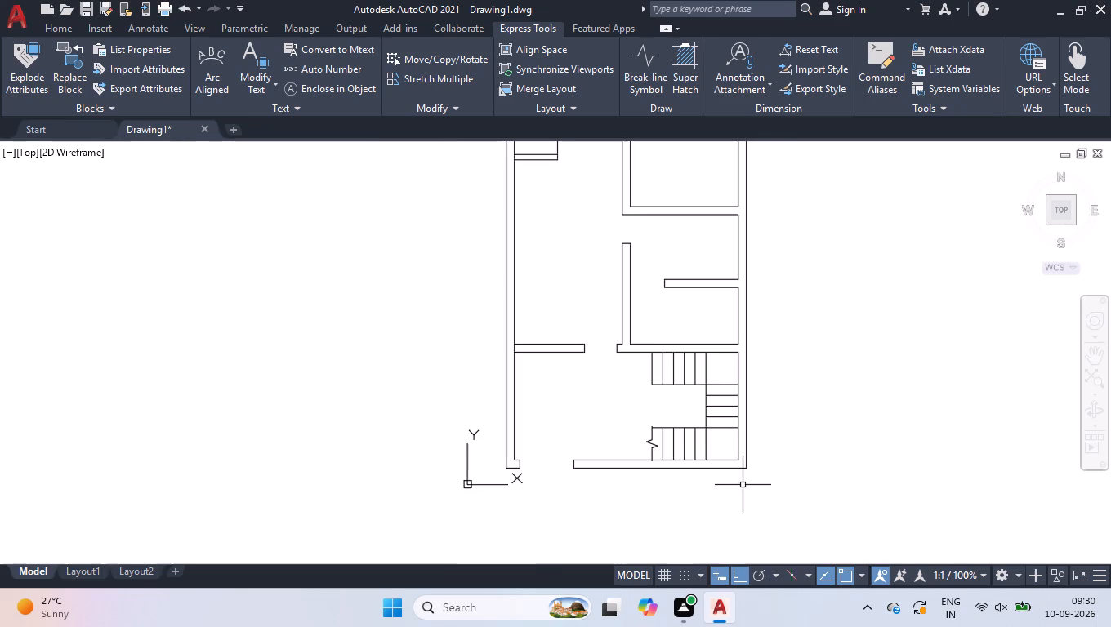
{"action": "key", "text": "l"}
{"action": "key", "text": "Return"}
{"action": "scroll", "coordinate": [740, 478], "scroll_direction": "up", "scroll_amount": 2}
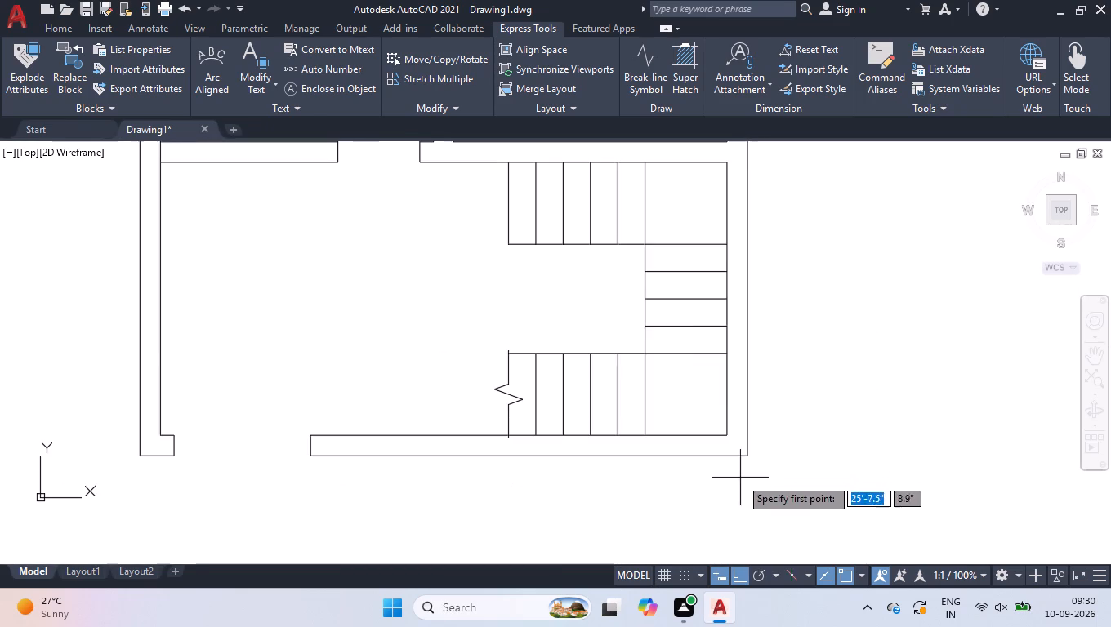
{"action": "left_click", "coordinate": [508, 200]}
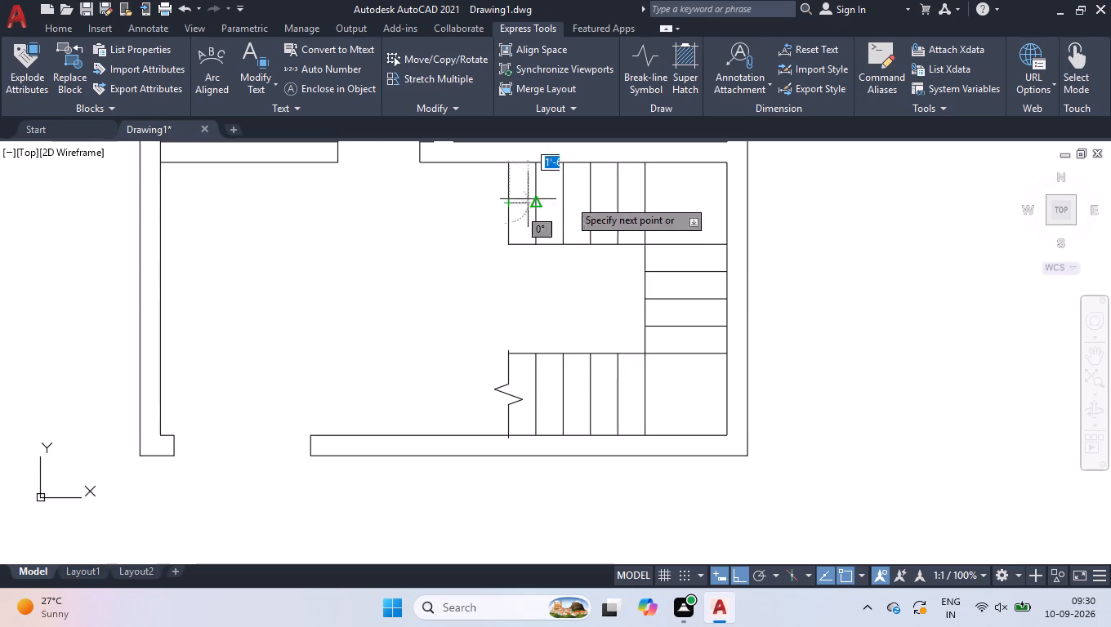
{"action": "left_click", "coordinate": [686, 222]}
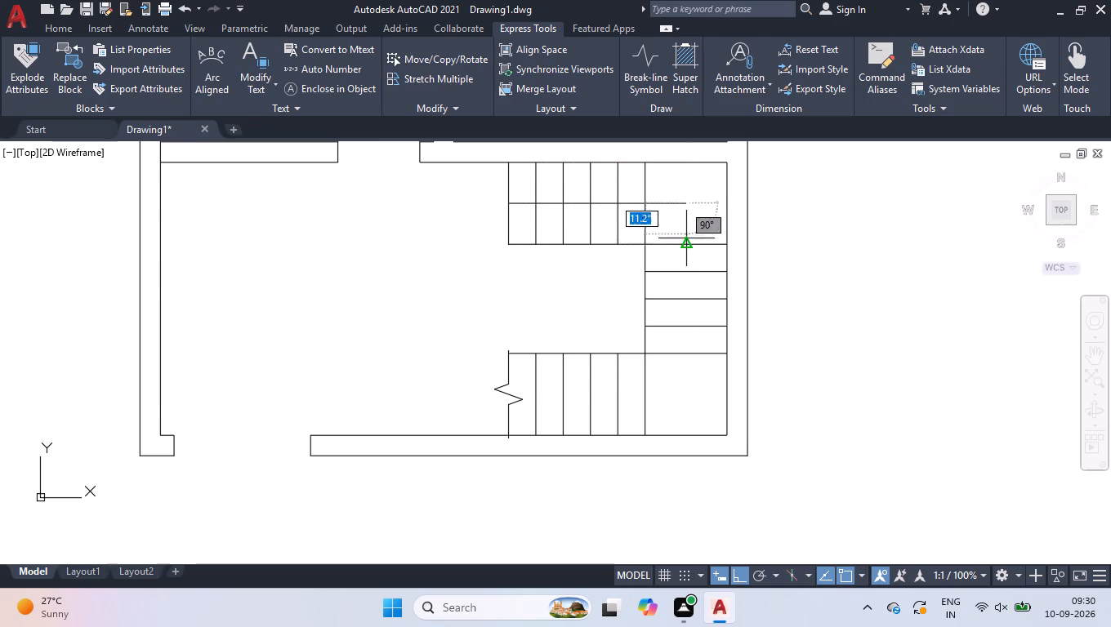
{"action": "left_click", "coordinate": [669, 394]}
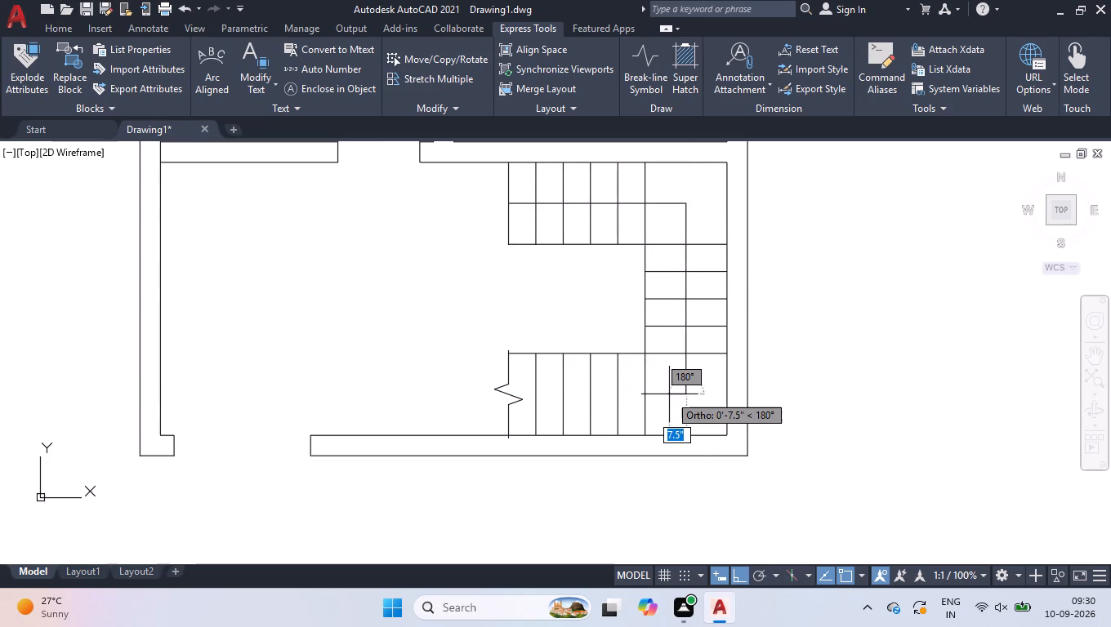
{"action": "left_click", "coordinate": [567, 393]}
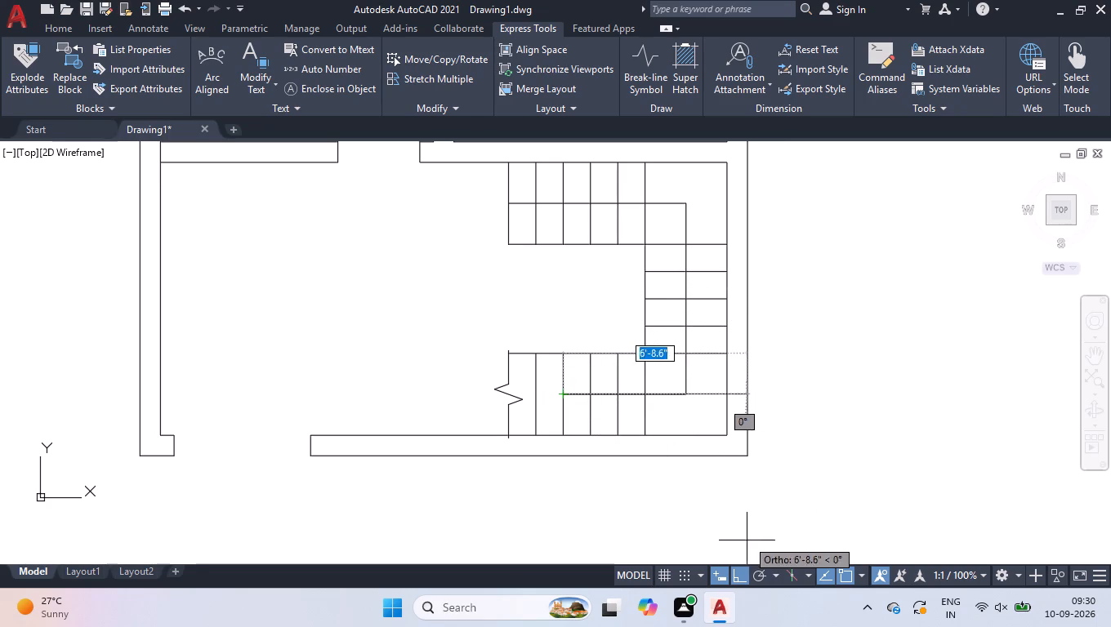
With ortho off, continue with half an arrowhead: an edge at 330° to the adjacent riser line, and one about 8.6" at 120° back past the direction line.
{"action": "left_click", "coordinate": [762, 581]}
{"action": "scroll", "coordinate": [569, 421], "scroll_direction": "up", "scroll_amount": 3}
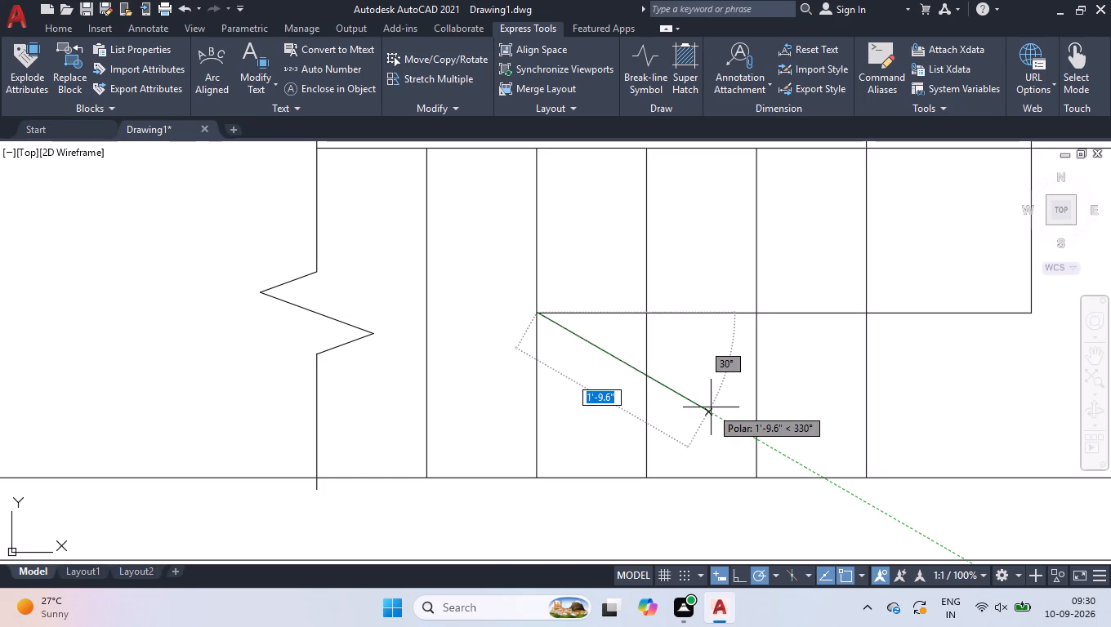
{"action": "left_click", "coordinate": [647, 374]}
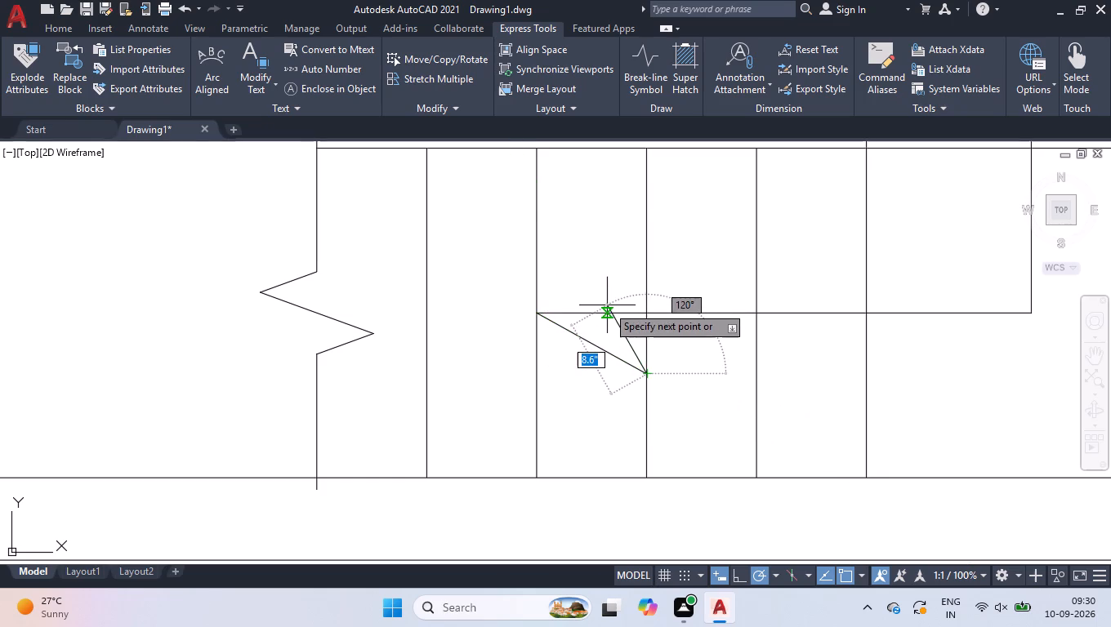
{"action": "left_click", "coordinate": [606, 302]}
{"action": "key", "text": "space"}
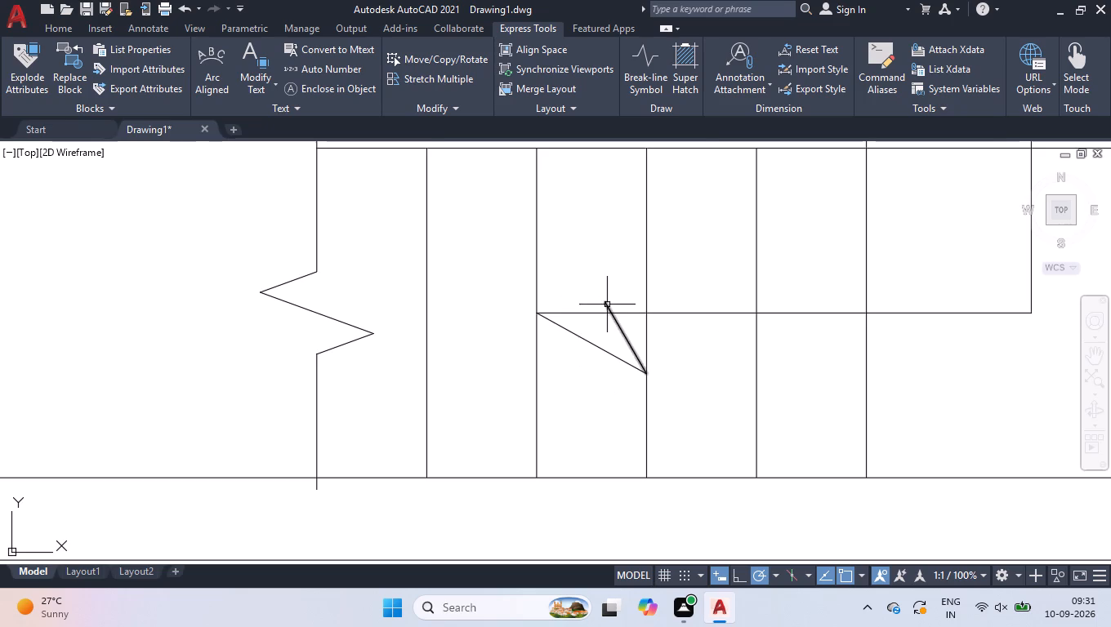
Trim the short arrowhead edge where it overshoots above the stair direction line.
{"action": "scroll", "coordinate": [607, 305], "scroll_direction": "up", "scroll_amount": 3}
{"action": "type", "text": "tr"}
{"action": "key", "text": "Return"}
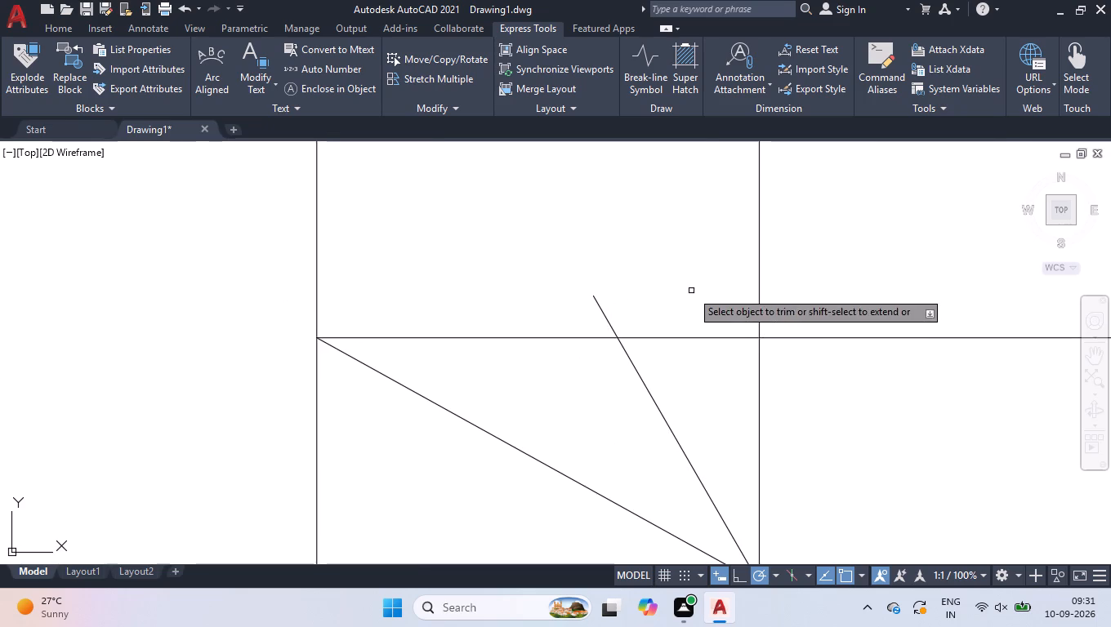
{"action": "left_click", "coordinate": [691, 290]}
{"action": "left_click", "coordinate": [578, 303]}
{"action": "key", "text": "space"}
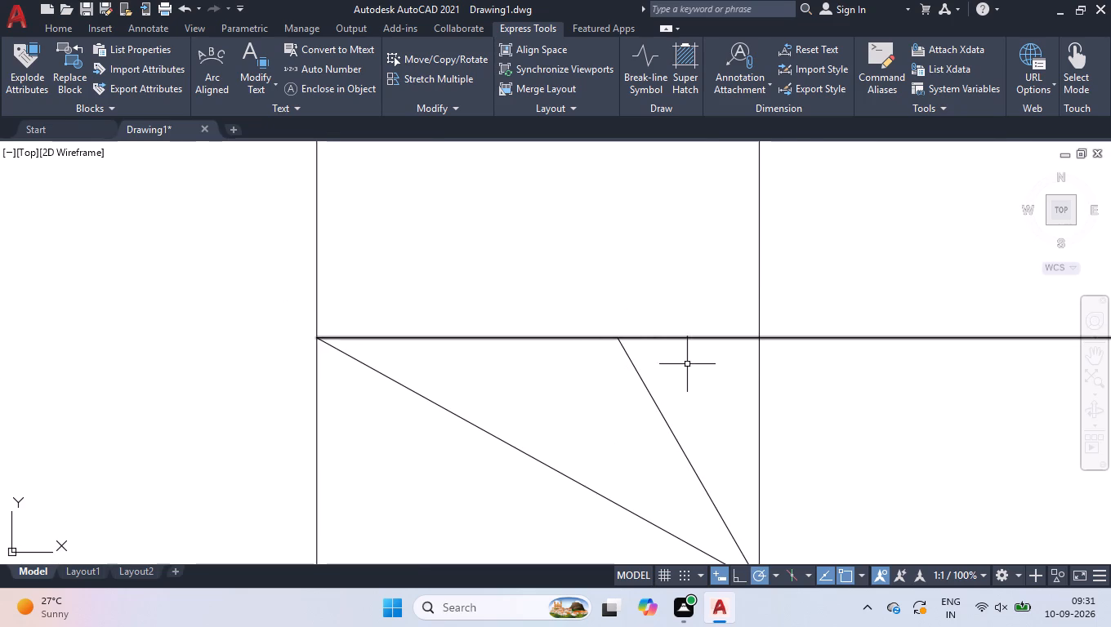
Mirror the two slanted arrowhead edges about the horizontal direction line with ortho on, keeping the source lines.
{"action": "left_click", "coordinate": [687, 364]}
{"action": "left_click", "coordinate": [490, 509]}
{"action": "type", "text": "mi"}
{"action": "key", "text": "Return"}
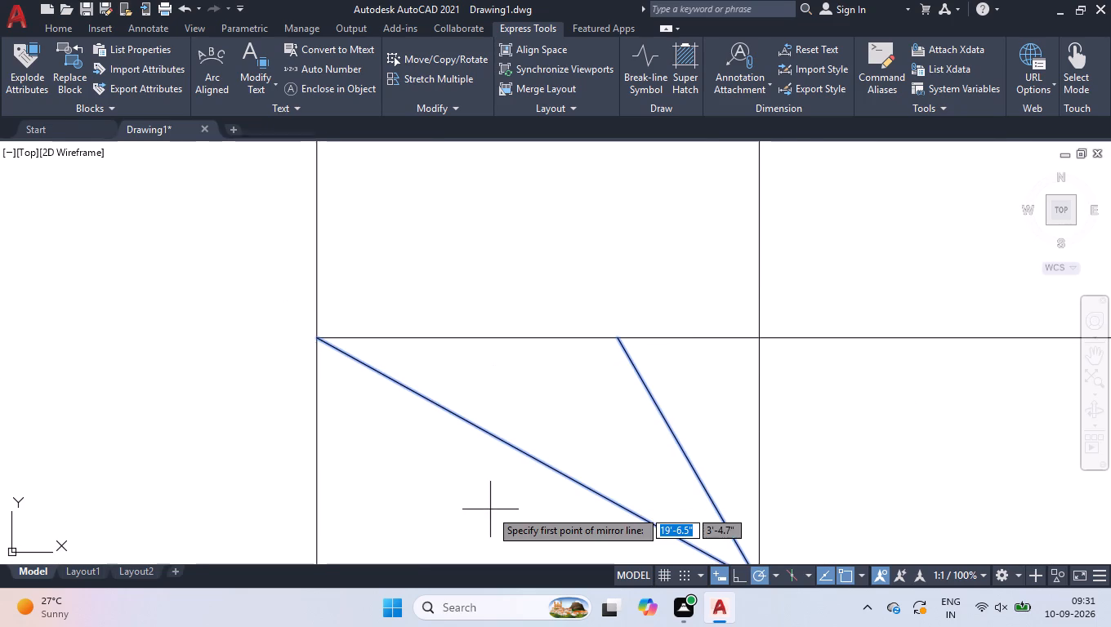
{"action": "left_click", "coordinate": [738, 575]}
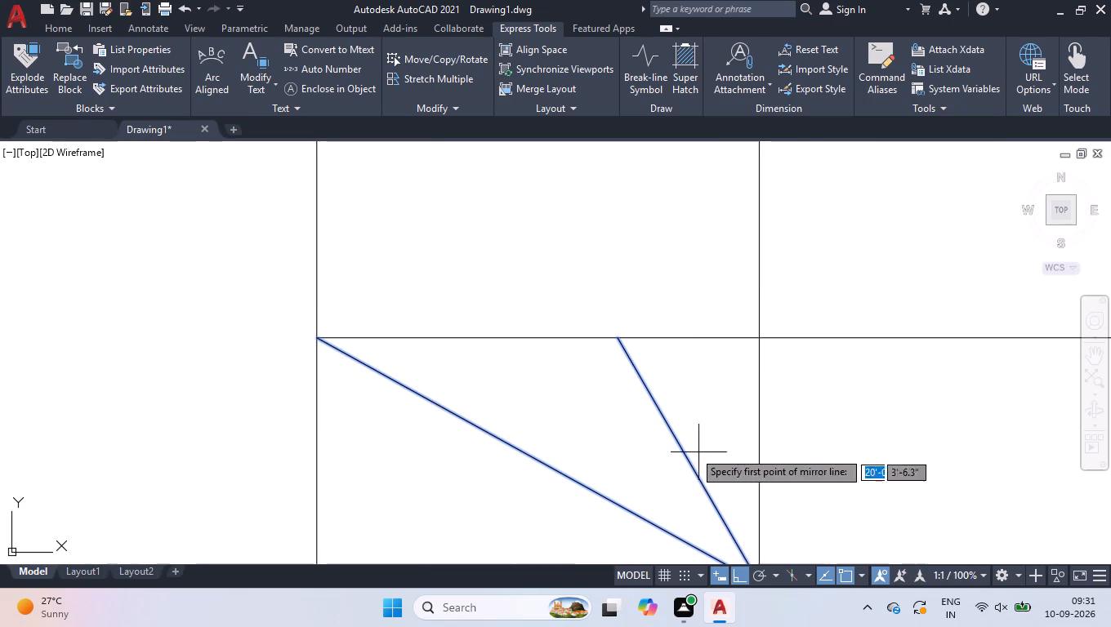
{"action": "left_click", "coordinate": [759, 340]}
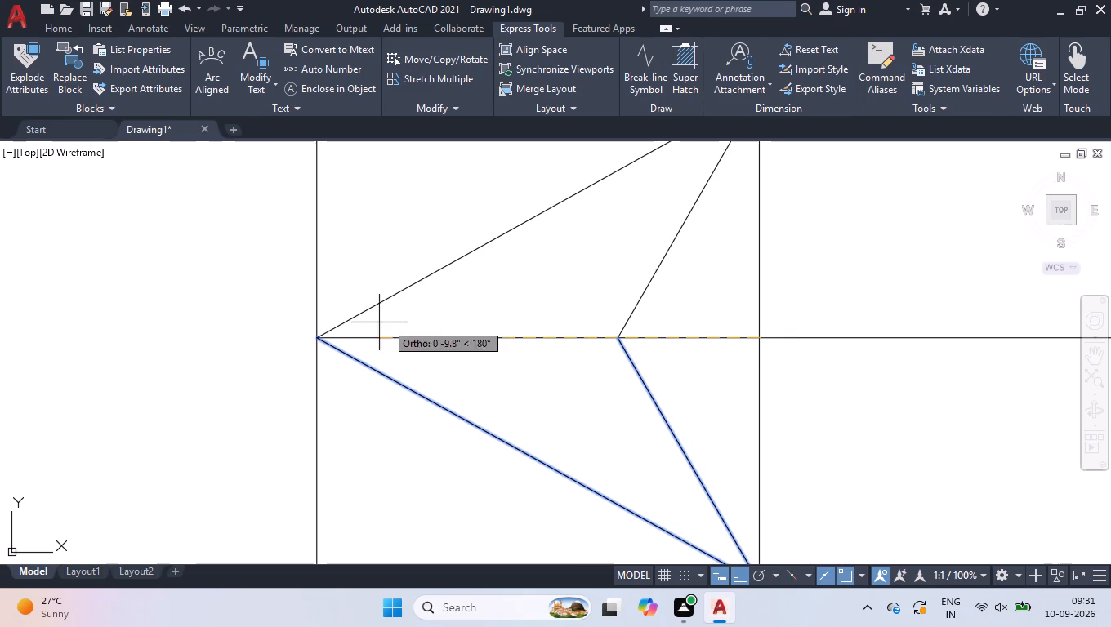
{"action": "left_click", "coordinate": [319, 334]}
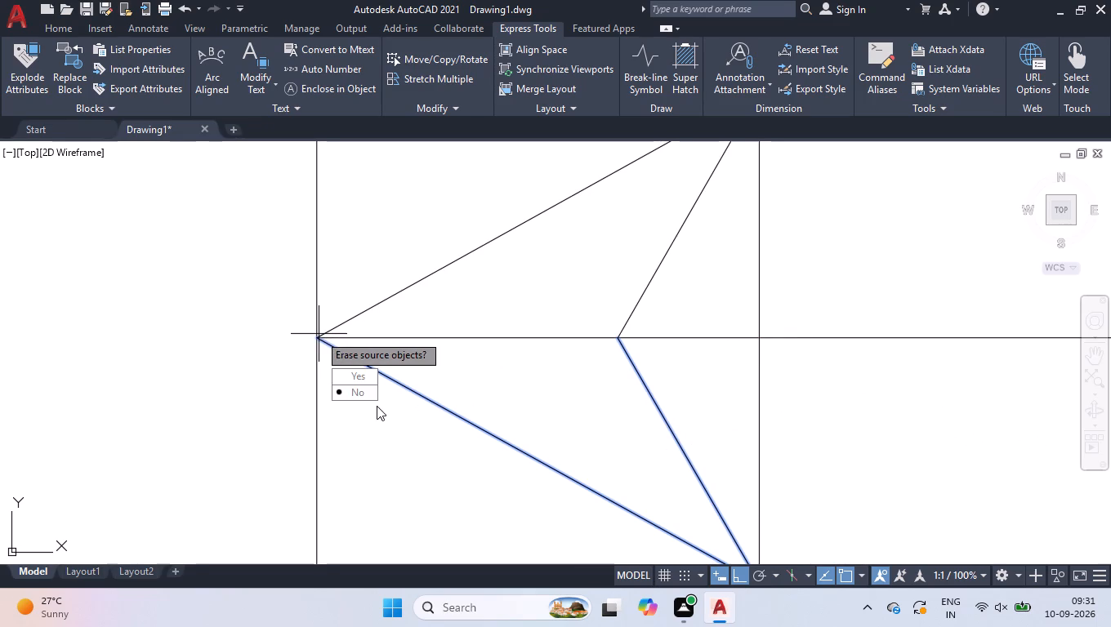
{"action": "left_click_drag", "start_coordinate": [370, 395], "coordinate": [319, 334]}
Trim the part of the direction line that lies inside the arrowhead.
{"action": "type", "text": "tr"}
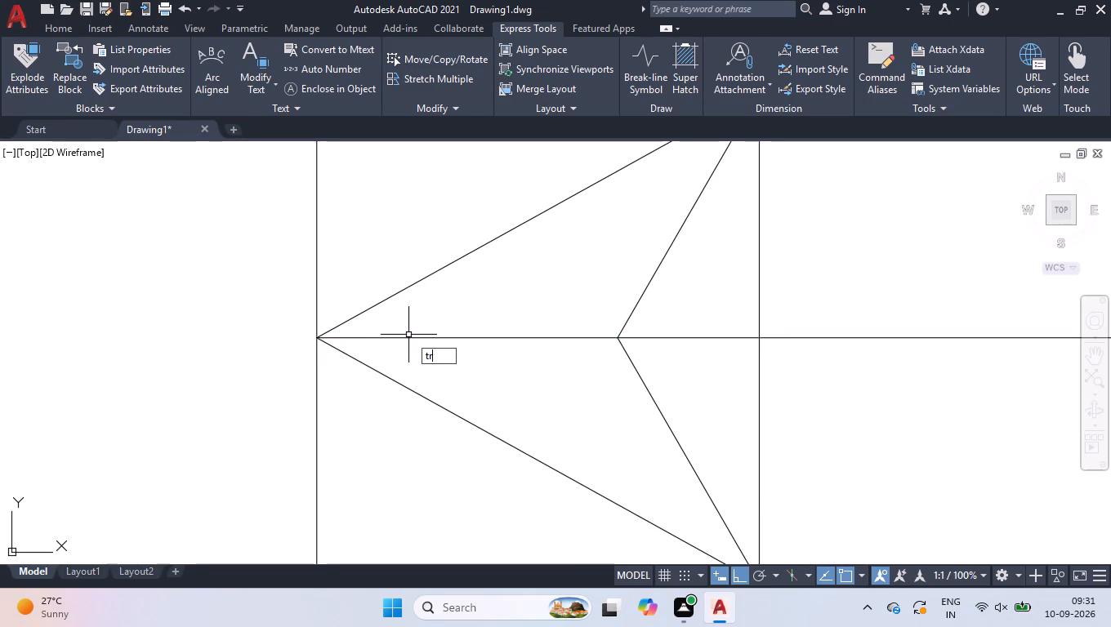
{"action": "key", "text": "Return"}
{"action": "left_click", "coordinate": [547, 331]}
{"action": "left_click", "coordinate": [564, 374]}
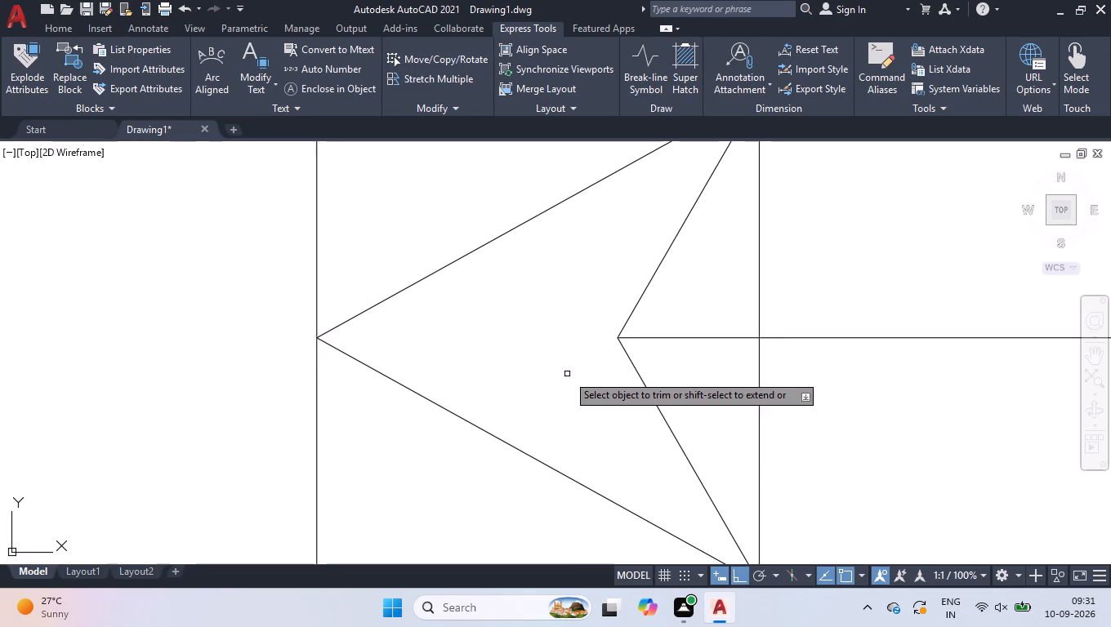
{"action": "key", "text": "Return"}
Fill the stair arrowhead with a SOLID hatch.
{"action": "scroll", "coordinate": [399, 250], "scroll_direction": "down", "scroll_amount": 4}
{"action": "scroll", "coordinate": [426, 291], "scroll_direction": "up", "scroll_amount": 1}
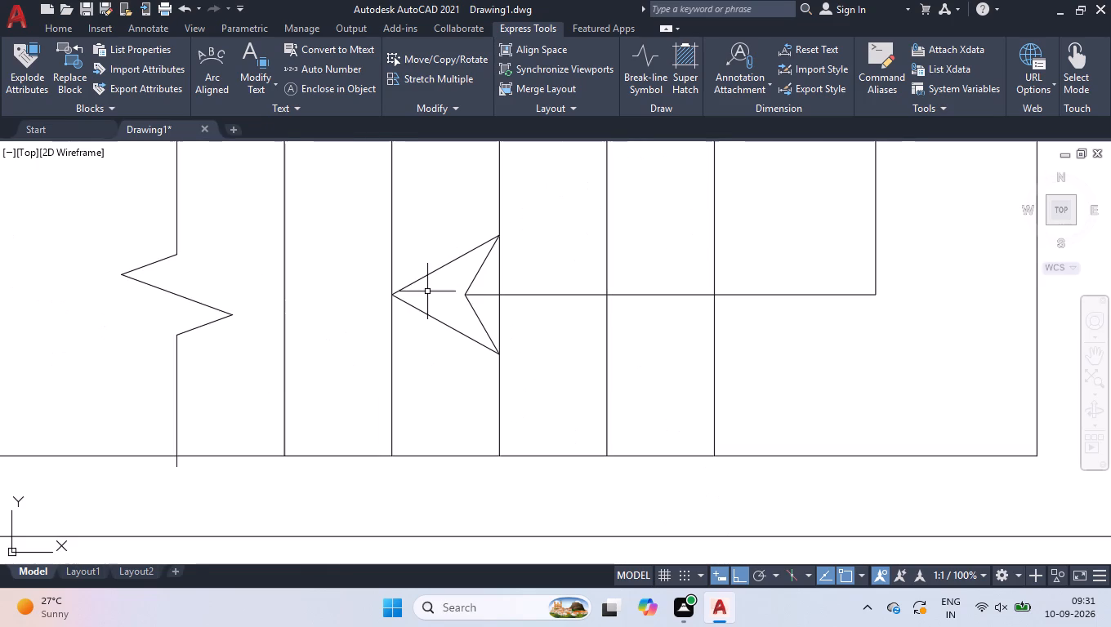
{"action": "scroll", "coordinate": [489, 394], "scroll_direction": "down", "scroll_amount": 3}
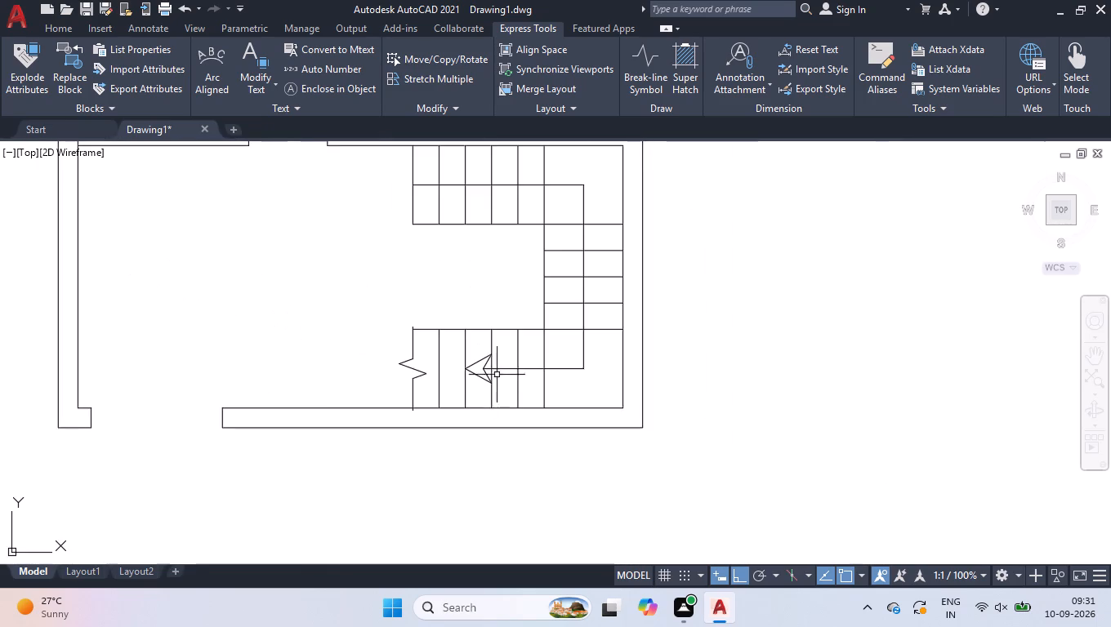
{"action": "scroll", "coordinate": [506, 358], "scroll_direction": "down", "scroll_amount": 1}
{"action": "scroll", "coordinate": [502, 364], "scroll_direction": "up", "scroll_amount": 2}
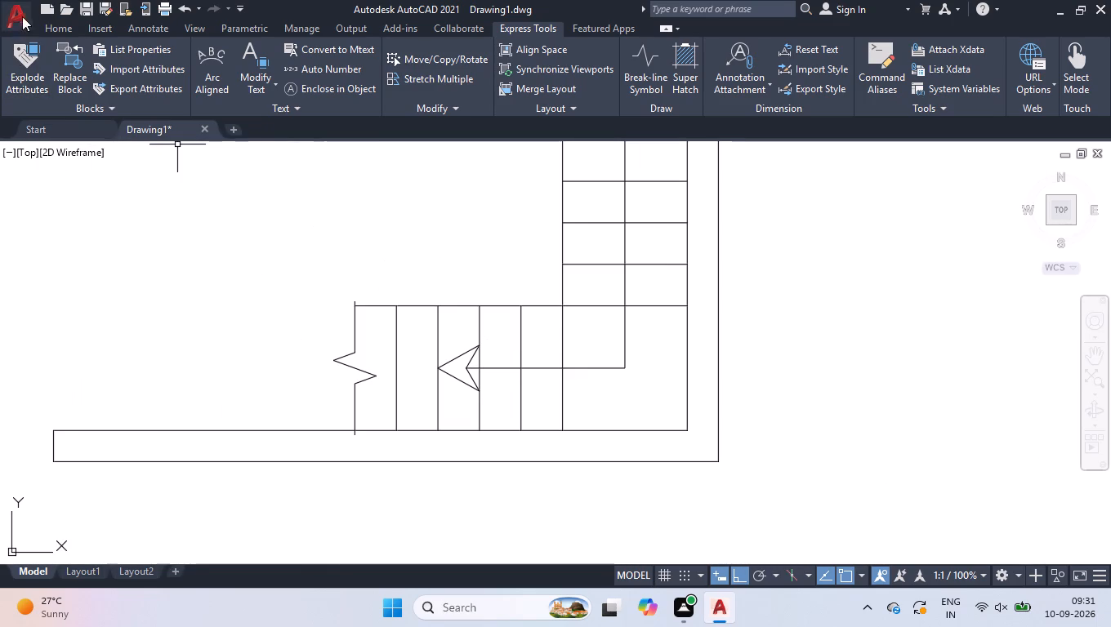
{"action": "left_click", "coordinate": [49, 25]}
{"action": "left_click", "coordinate": [165, 93]}
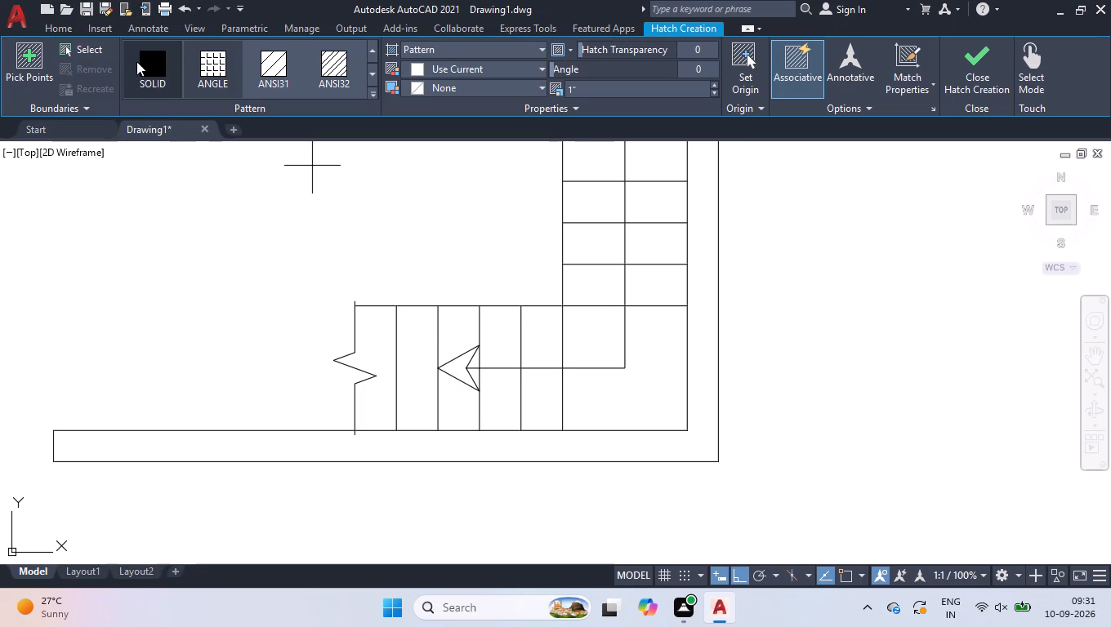
{"action": "left_click", "coordinate": [140, 64]}
{"action": "left_click", "coordinate": [461, 372]}
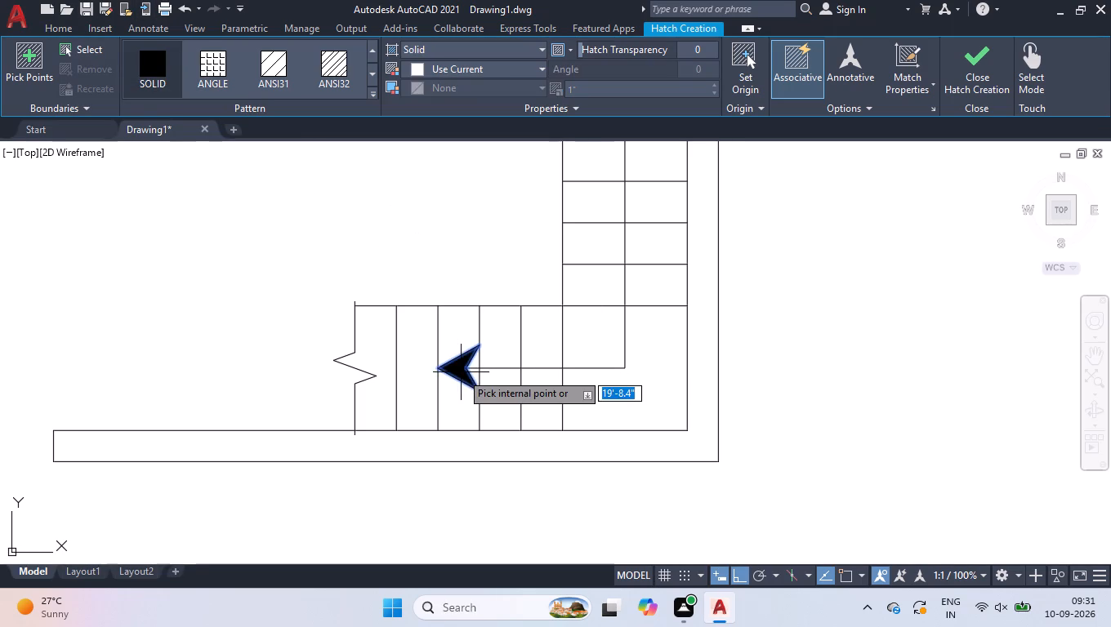
{"action": "key", "text": "Return"}
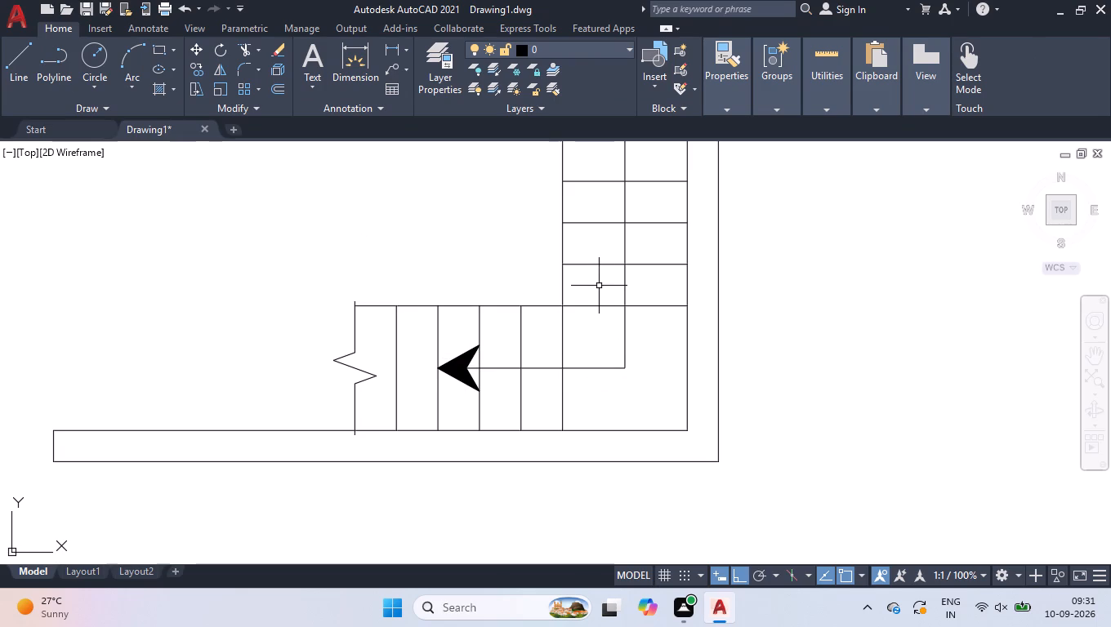
Set the 2D model space uniform background colour to Black in the Options display settings.
{"action": "scroll", "coordinate": [622, 300], "scroll_direction": "down", "scroll_amount": 2}
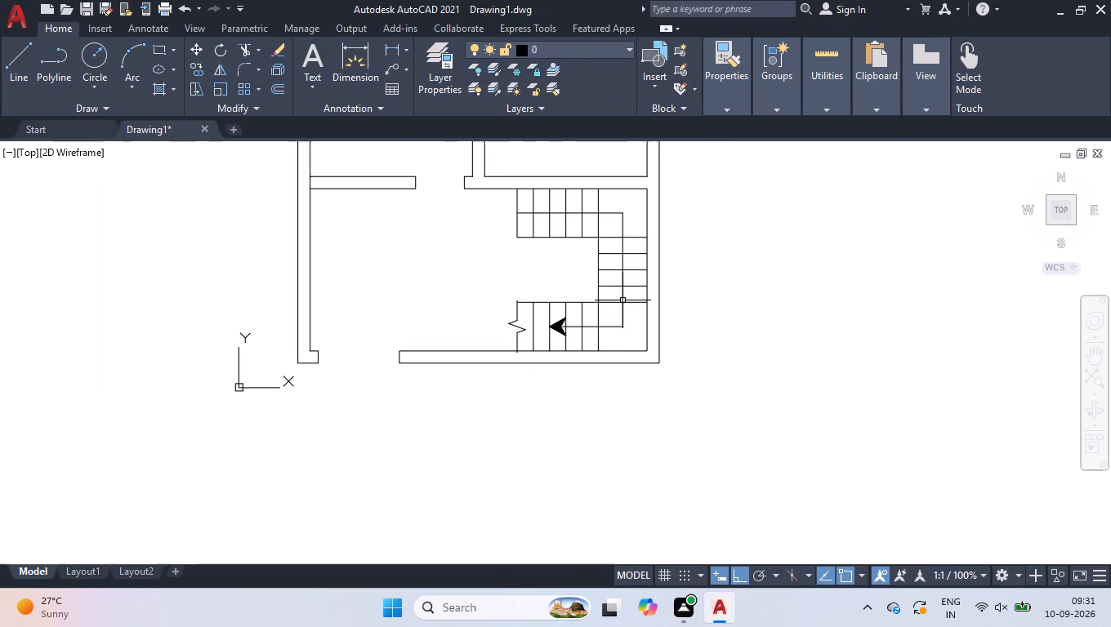
{"action": "scroll", "coordinate": [631, 397], "scroll_direction": "down", "scroll_amount": 3}
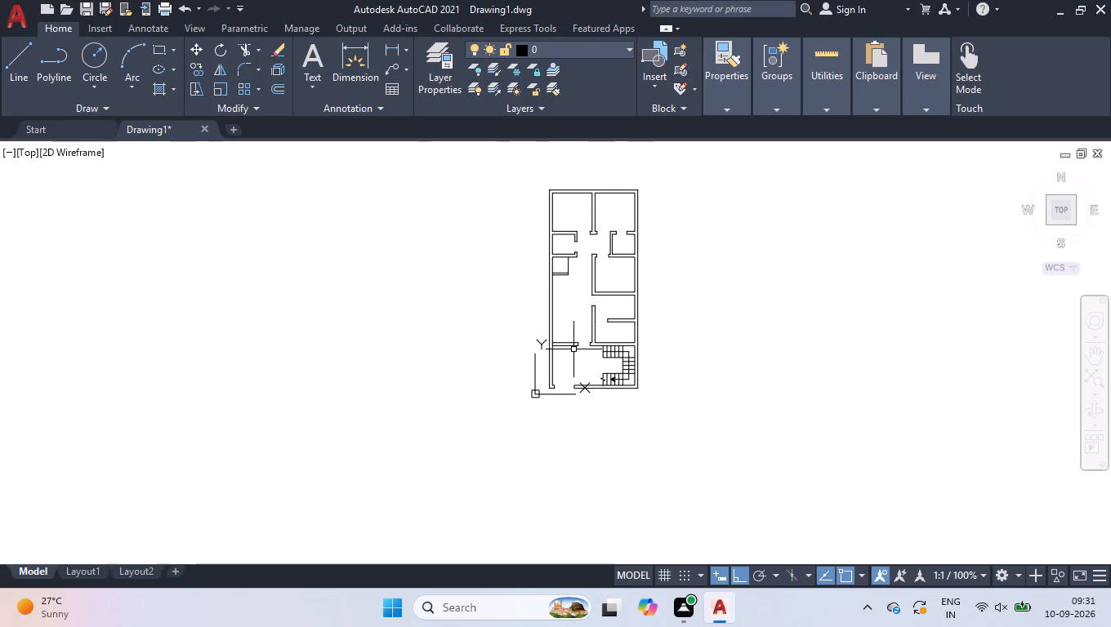
{"action": "type", "text": "optio"}
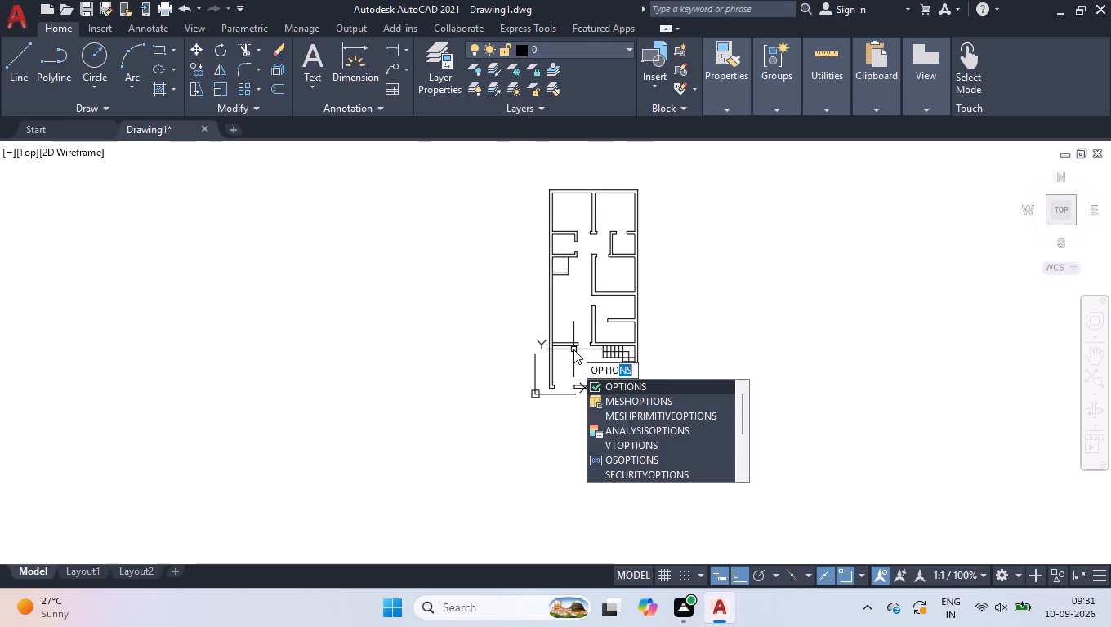
{"action": "key", "text": "Return"}
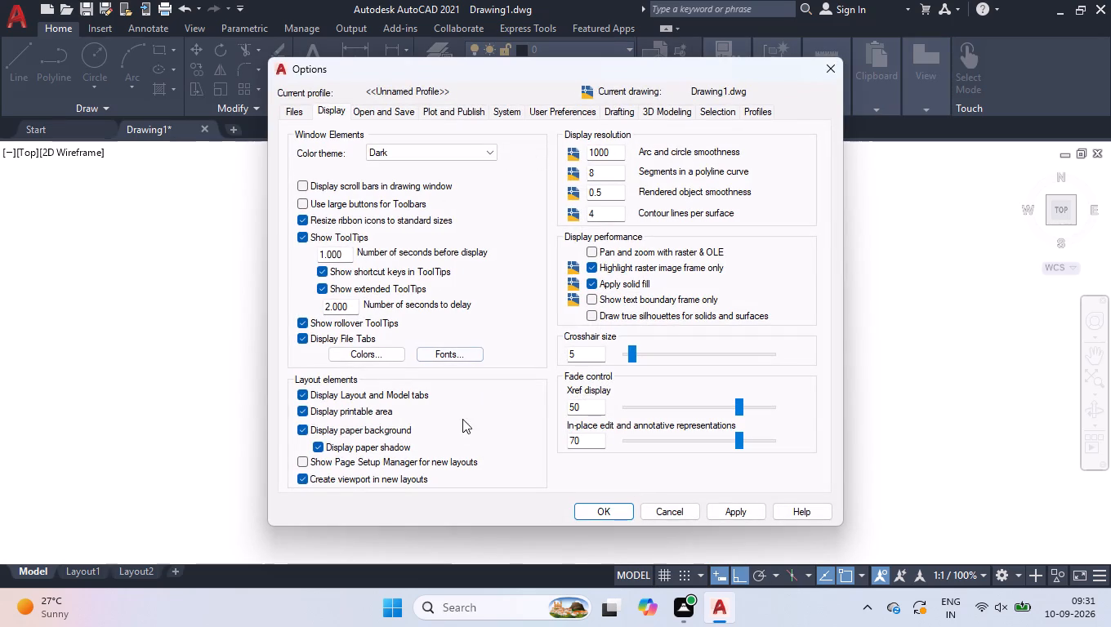
{"action": "left_click", "coordinate": [385, 357]}
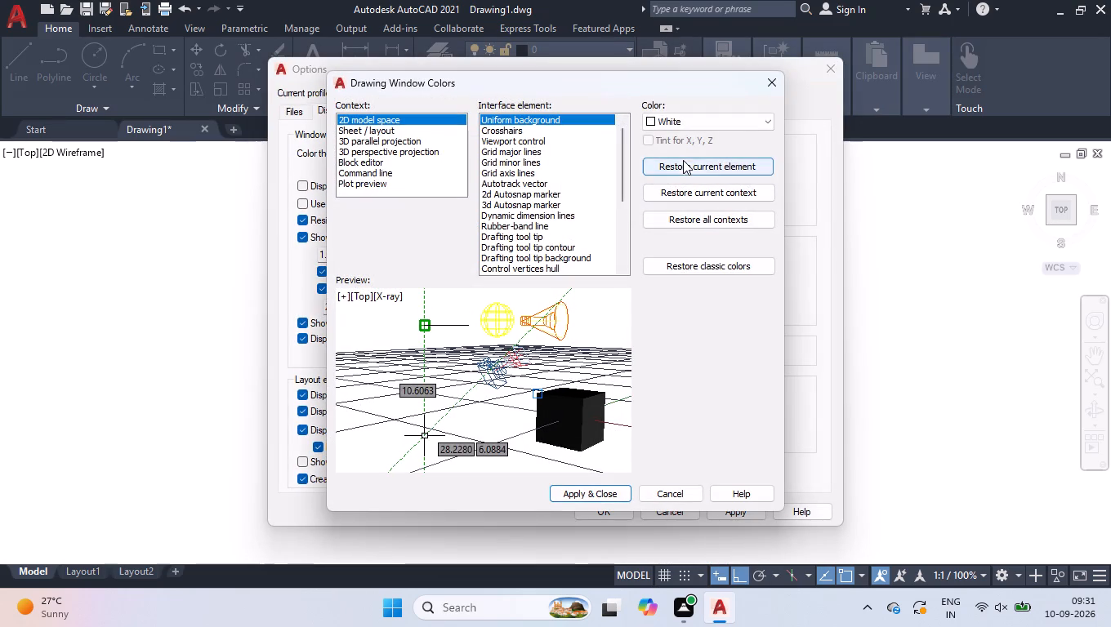
{"action": "left_click", "coordinate": [685, 122]}
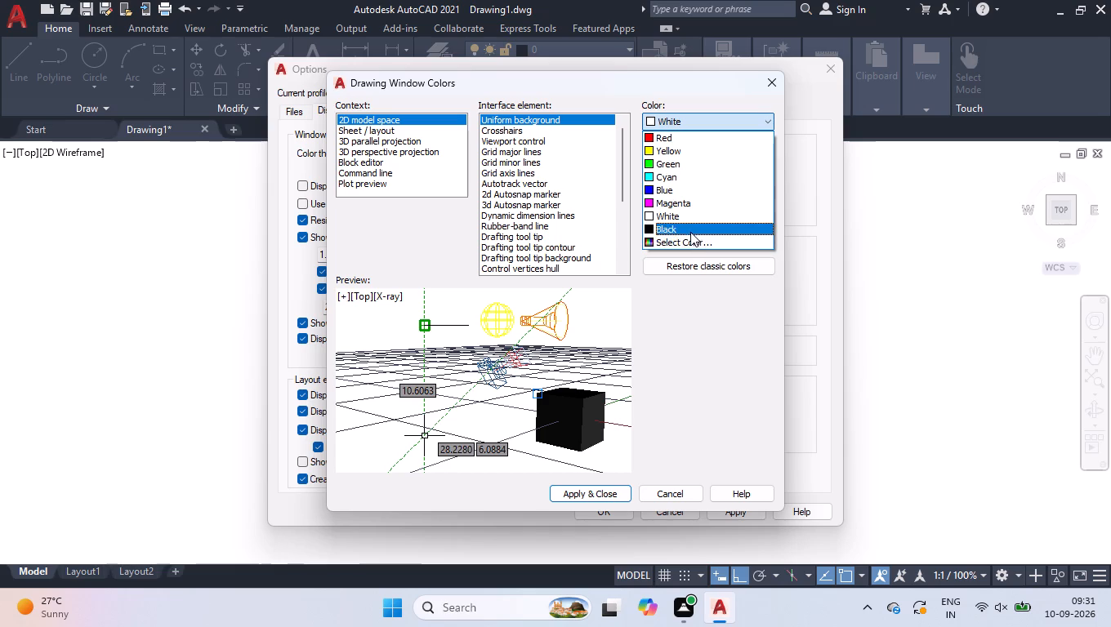
{"action": "left_click", "coordinate": [690, 231]}
{"action": "left_click", "coordinate": [611, 485]}
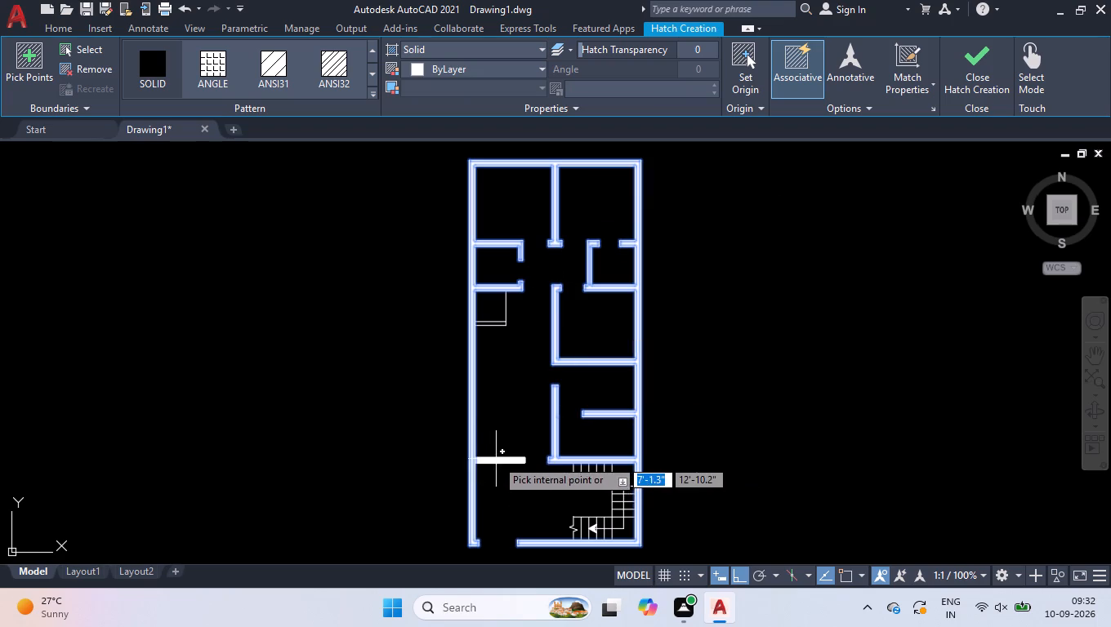
Apply the SOLID hatch to the connected walls and to the separate short partition left of the staircase.
{"action": "left_click", "coordinate": [496, 459]}
{"action": "key", "text": "Return"}
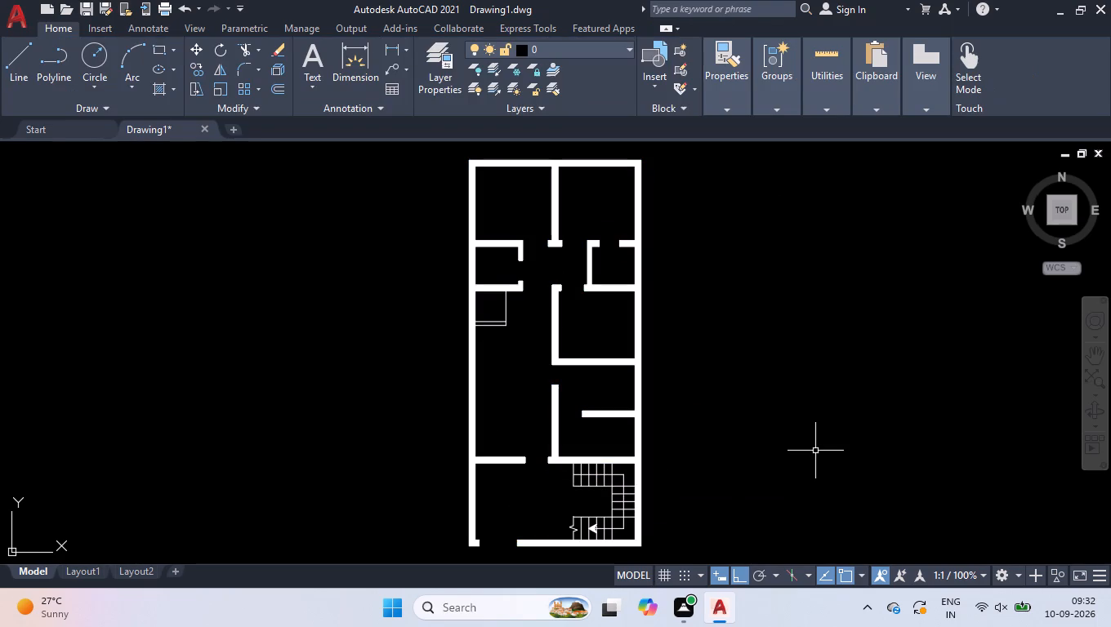
Apply the SOLID hatch to the short horizontal wall stub below the small room along the plan's left wall.
{"action": "key", "text": "space"}
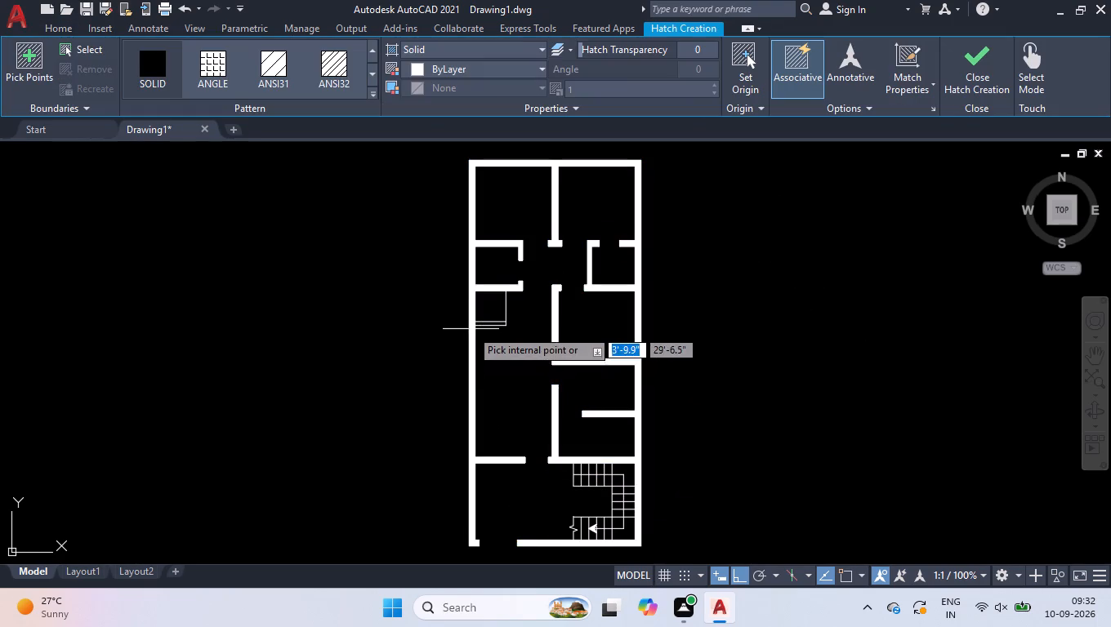
{"action": "left_click", "coordinate": [482, 322]}
{"action": "key", "text": "Return"}
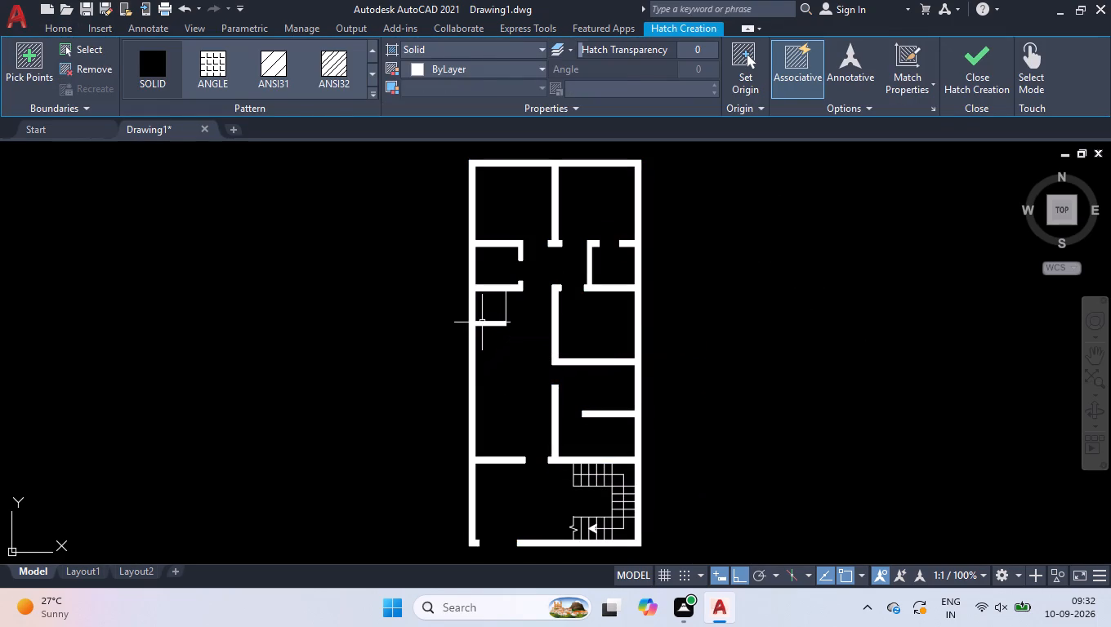
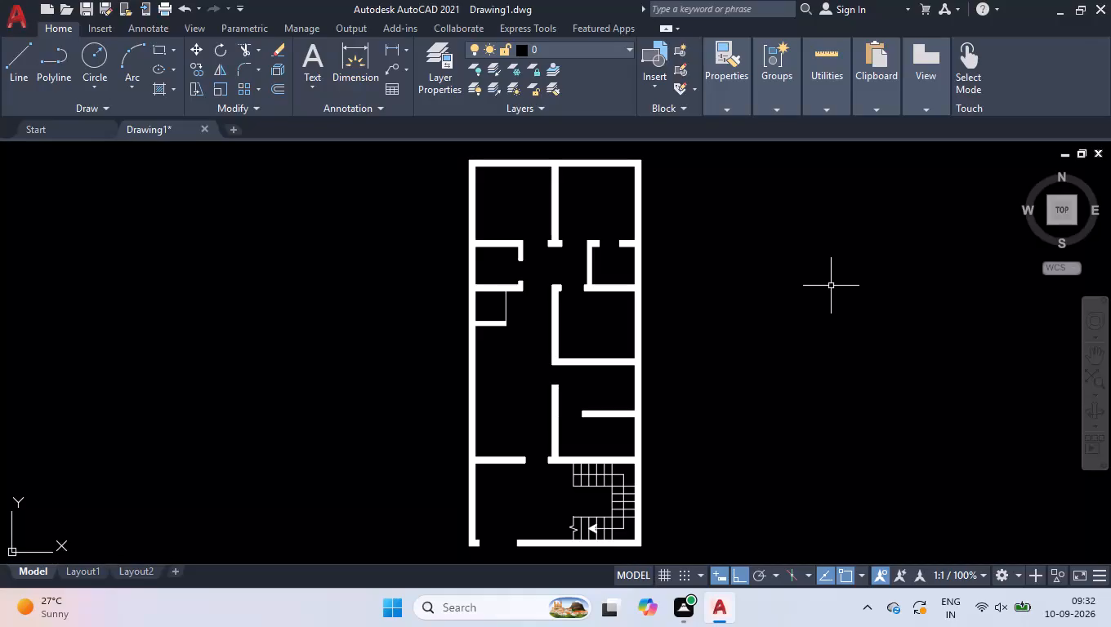
Insert the Door - Imperial block from the tool palettes into the empty area west of the floor plan.
{"action": "key", "text": "ctrl+3"}
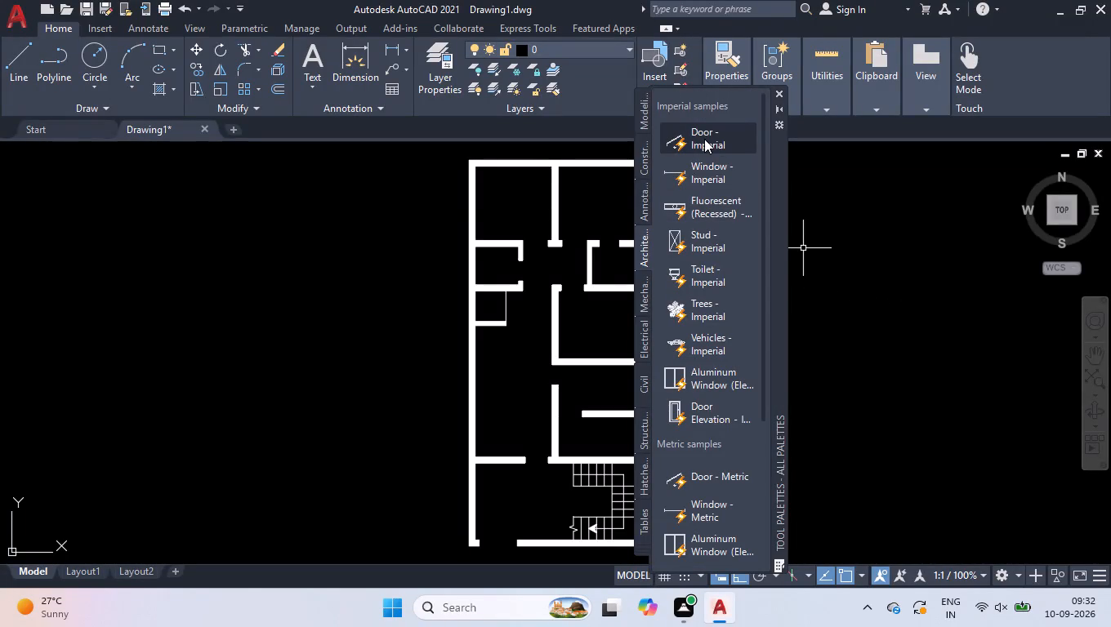
{"action": "left_click", "coordinate": [704, 139]}
{"action": "left_click", "coordinate": [289, 322]}
Repeat the door block insertion to place ten more Door - Imperial copies scattered around the first one.
{"action": "left_click", "coordinate": [778, 96]}
{"action": "key", "text": "space"}
{"action": "left_click", "coordinate": [288, 391]}
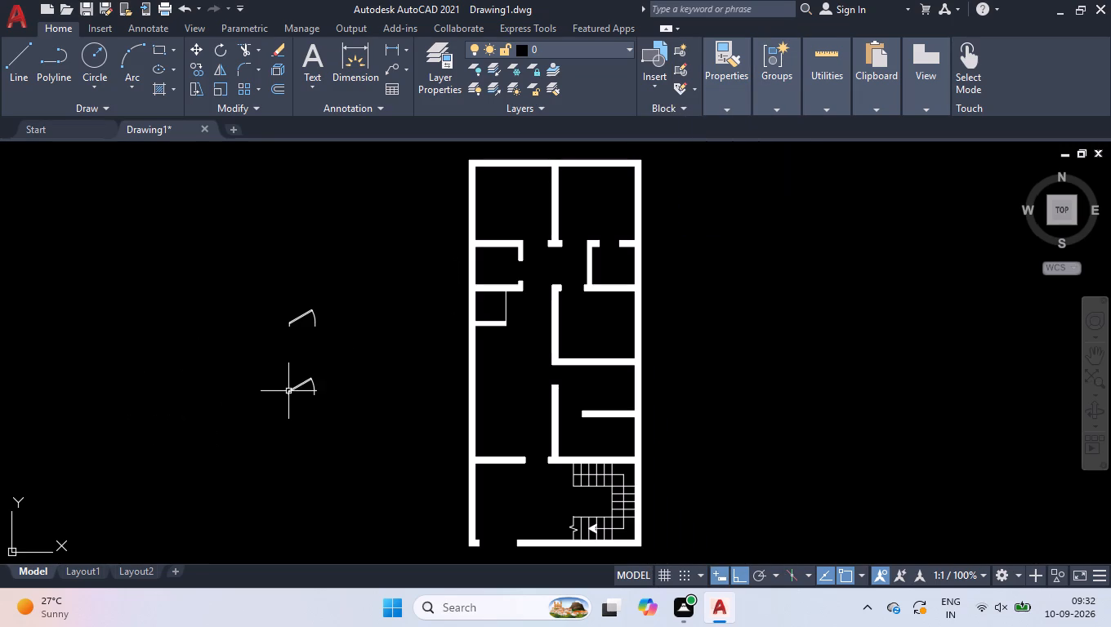
{"action": "key", "text": "space"}
{"action": "left_click", "coordinate": [337, 354]}
{"action": "key", "text": "space"}
{"action": "left_click", "coordinate": [225, 367]}
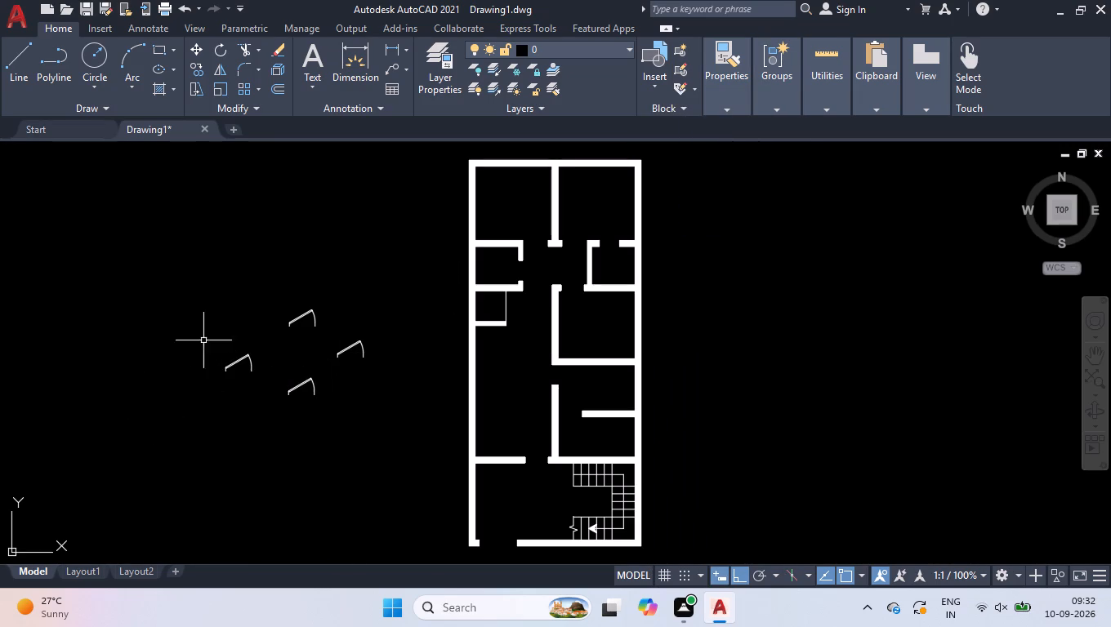
{"action": "key", "text": "space"}
{"action": "left_click", "coordinate": [204, 320]}
{"action": "key", "text": "space"}
{"action": "left_click", "coordinate": [259, 298]}
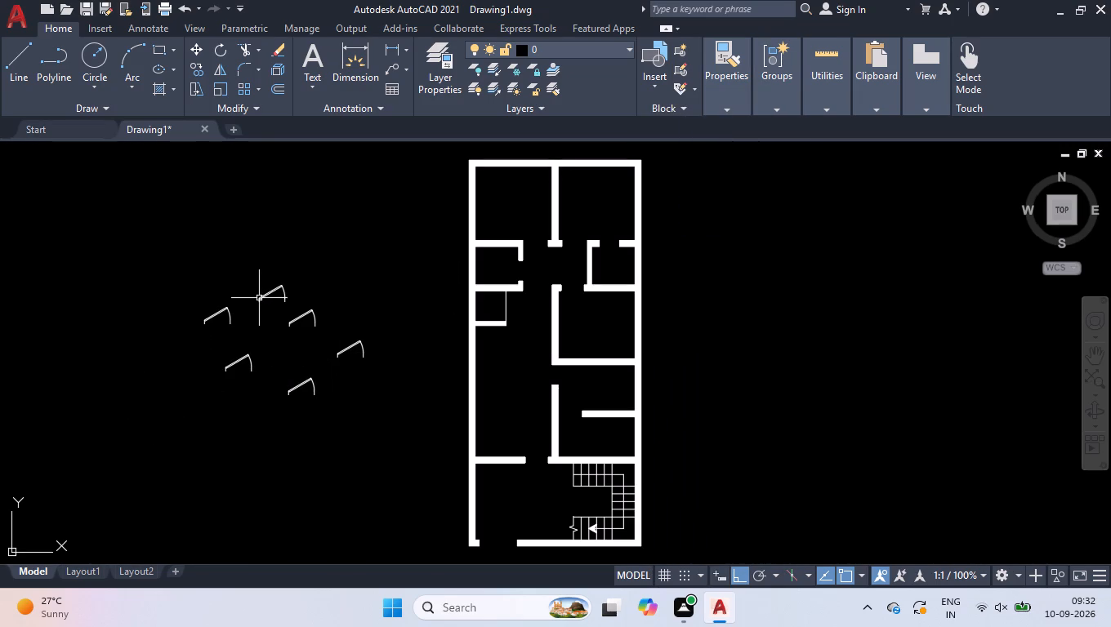
{"action": "key", "text": "space"}
{"action": "left_click", "coordinate": [286, 359]}
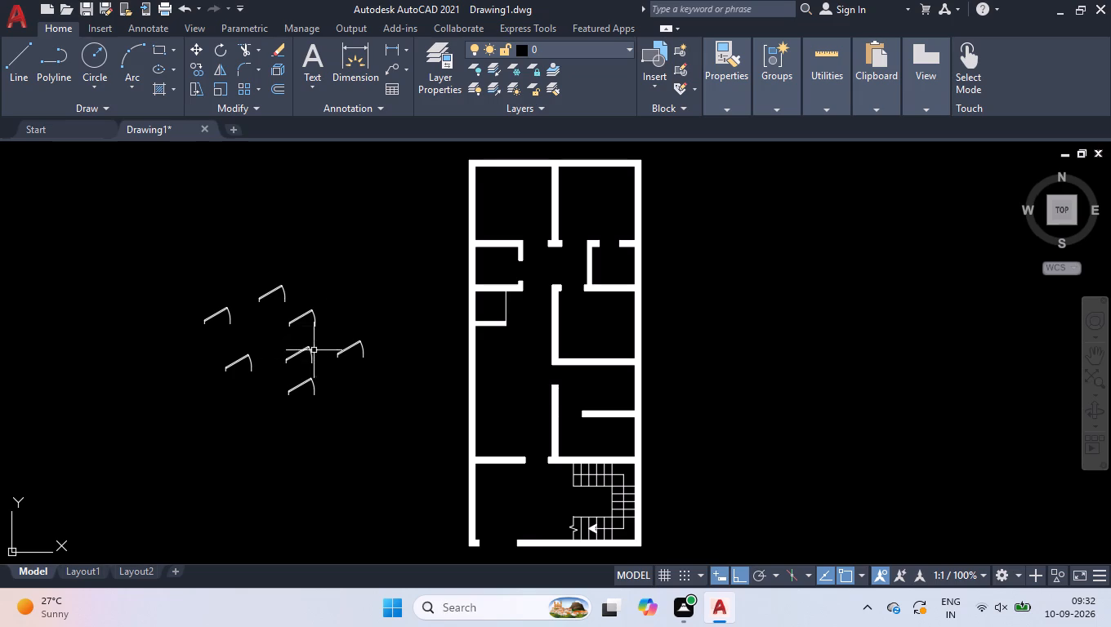
{"action": "key", "text": "space"}
{"action": "left_click", "coordinate": [344, 297]}
{"action": "key", "text": "space"}
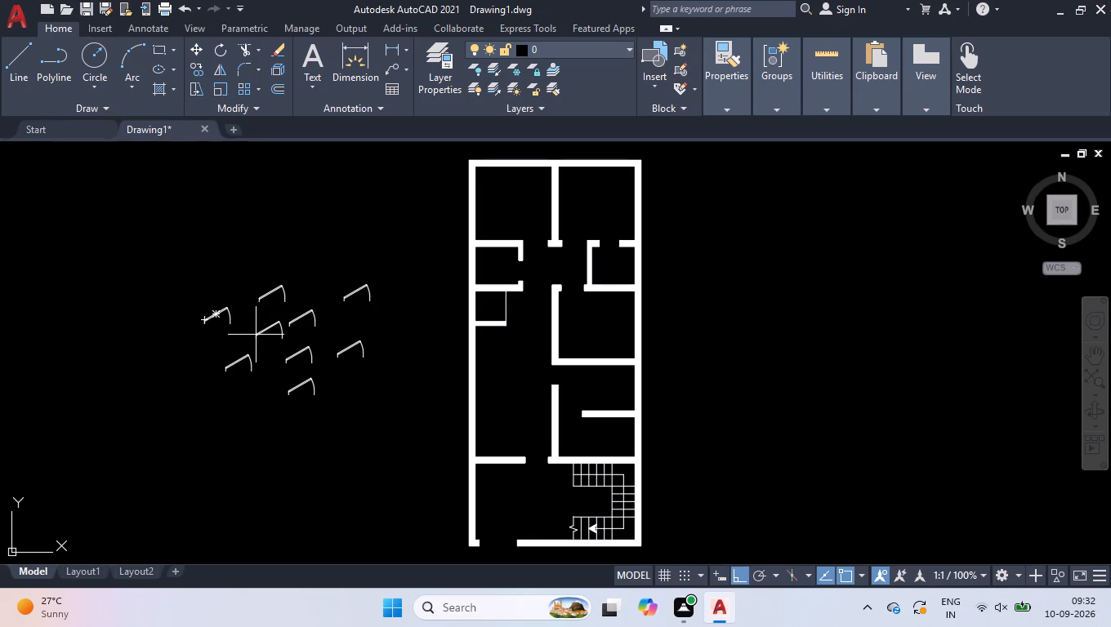
{"action": "left_click", "coordinate": [256, 335]}
{"action": "key", "text": "space"}
{"action": "left_click", "coordinate": [312, 278]}
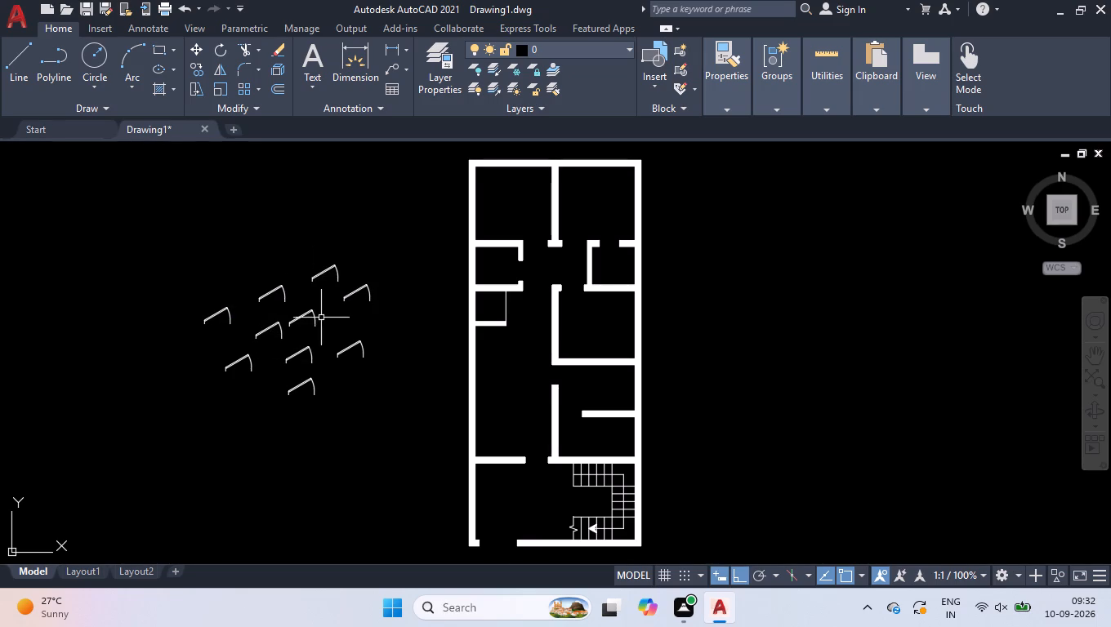
{"action": "key", "text": "space"}
{"action": "left_click", "coordinate": [251, 398]}
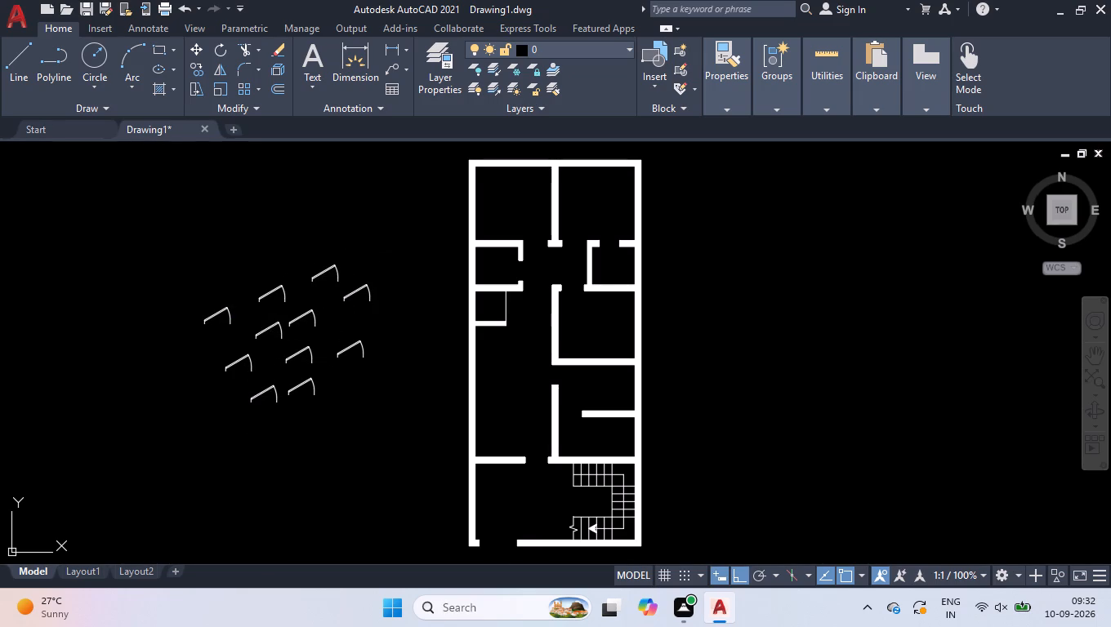
Set the opening angle of all eleven door blocks to Open 90º.
{"action": "left_click", "coordinate": [377, 245]}
{"action": "left_click", "coordinate": [171, 445]}
{"action": "key", "text": "ctrl+1"}
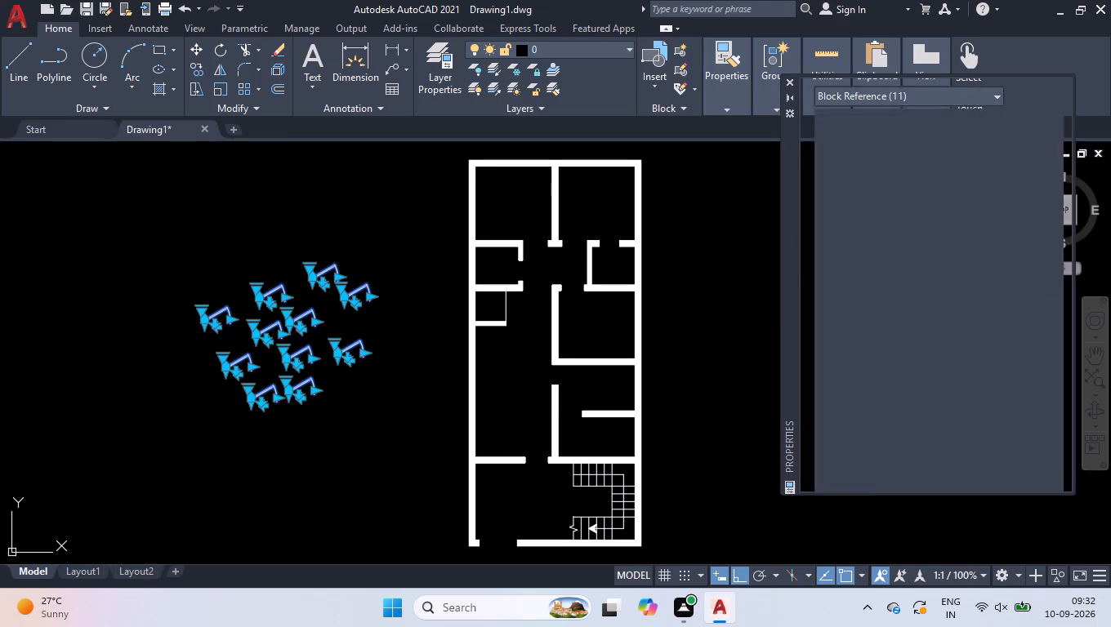
{"action": "scroll", "coordinate": [972, 373], "scroll_direction": "down", "scroll_amount": 8}
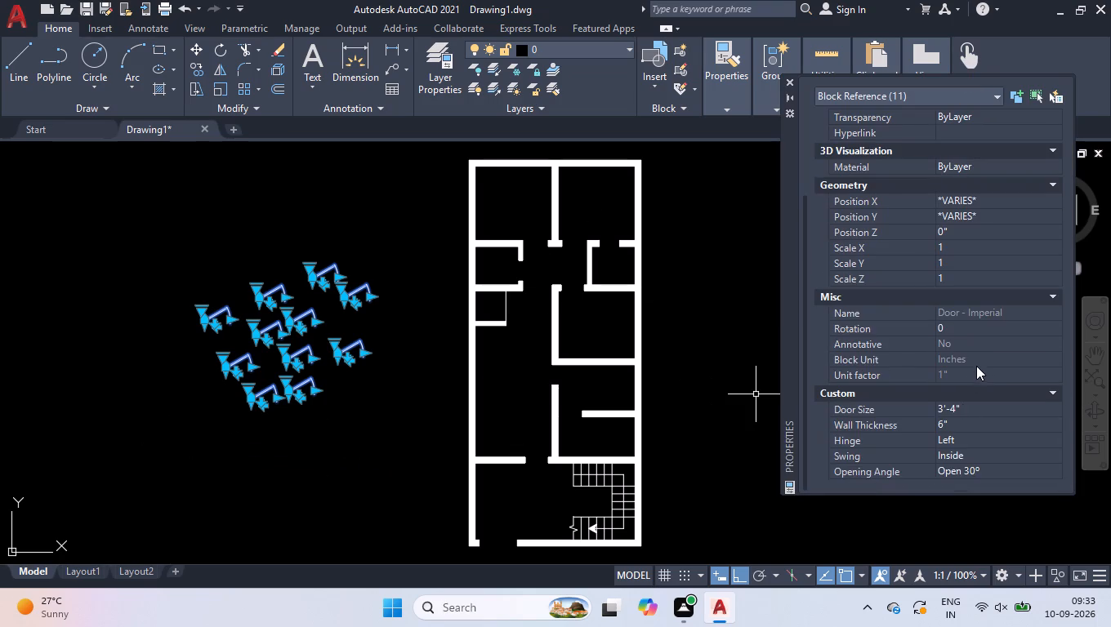
{"action": "double_click", "coordinate": [942, 465]}
{"action": "left_click", "coordinate": [971, 532]}
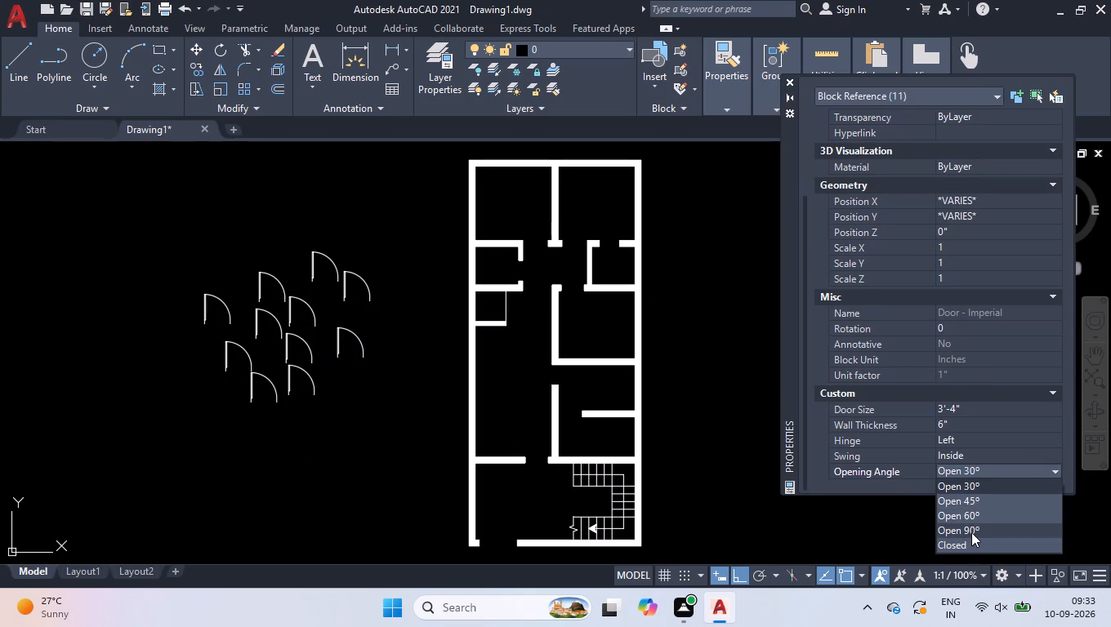
{"action": "left_click", "coordinate": [788, 82]}
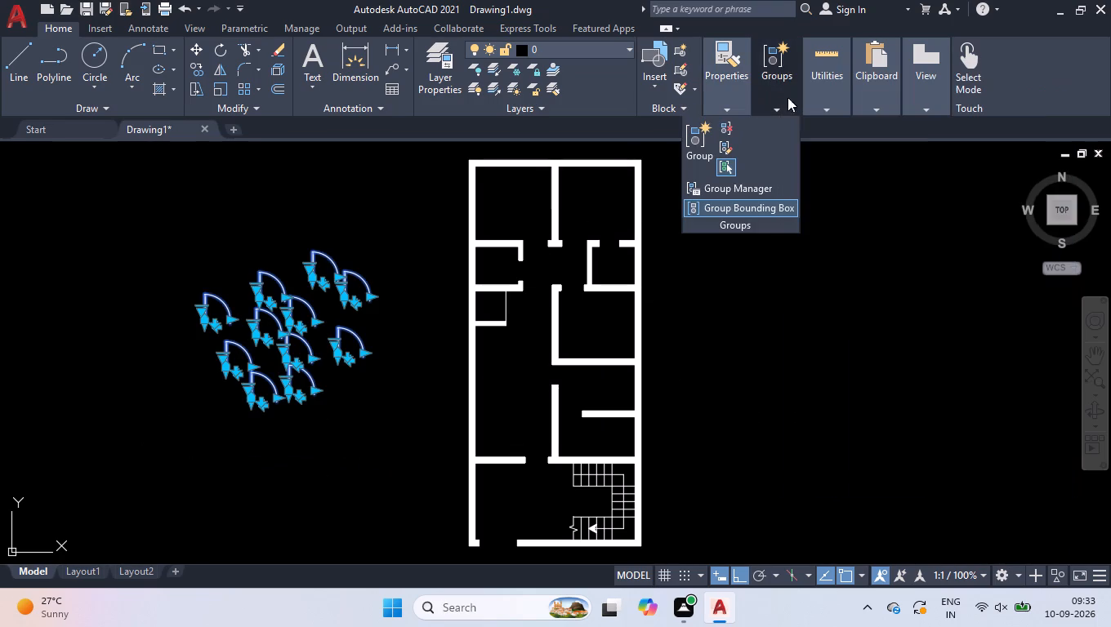
{"action": "right_click", "coordinate": [808, 356]}
{"action": "left_click", "coordinate": [862, 461]}
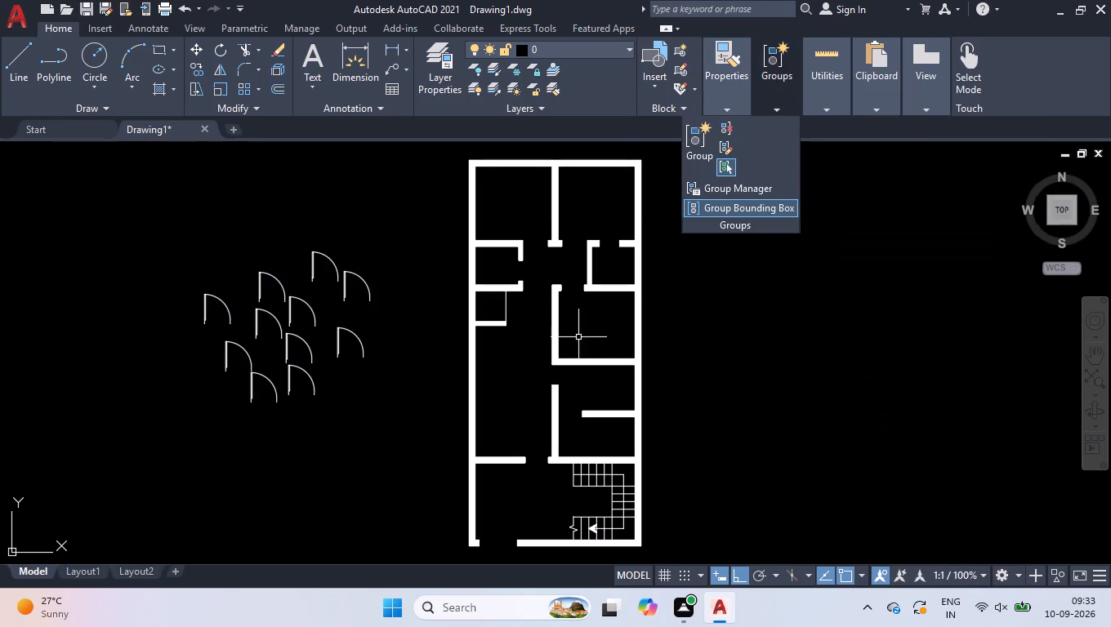
Move one door block by its hinge-side jamb endpoint into the bottom-wall opening of the plan's upper-right room, against the central wall stub.
{"action": "left_click", "coordinate": [358, 274]}
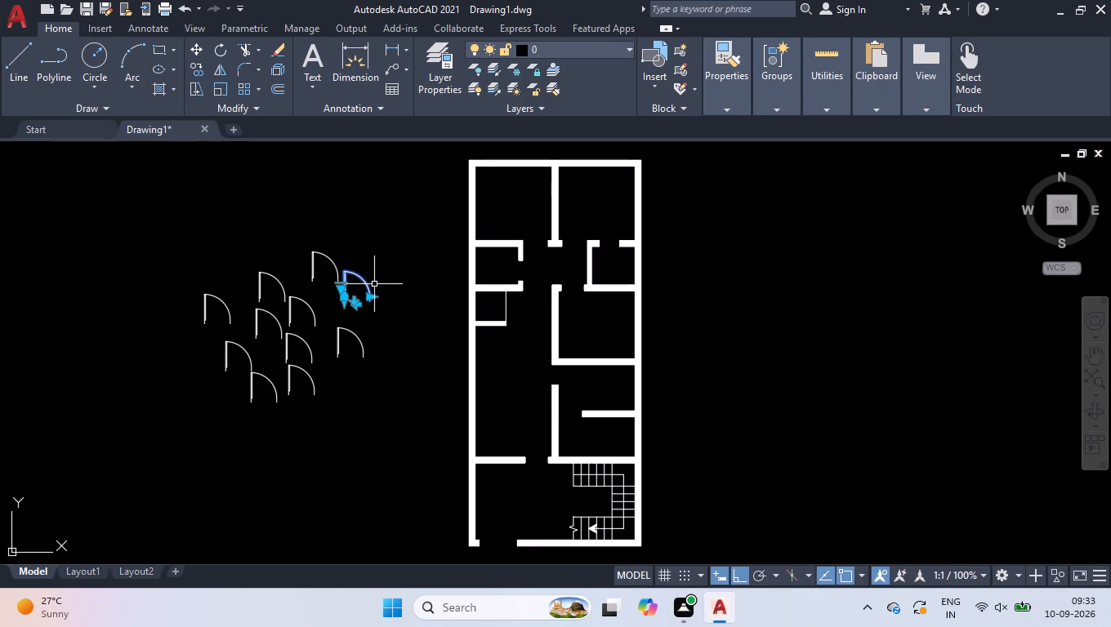
{"action": "key", "text": "m"}
{"action": "key", "text": "Return"}
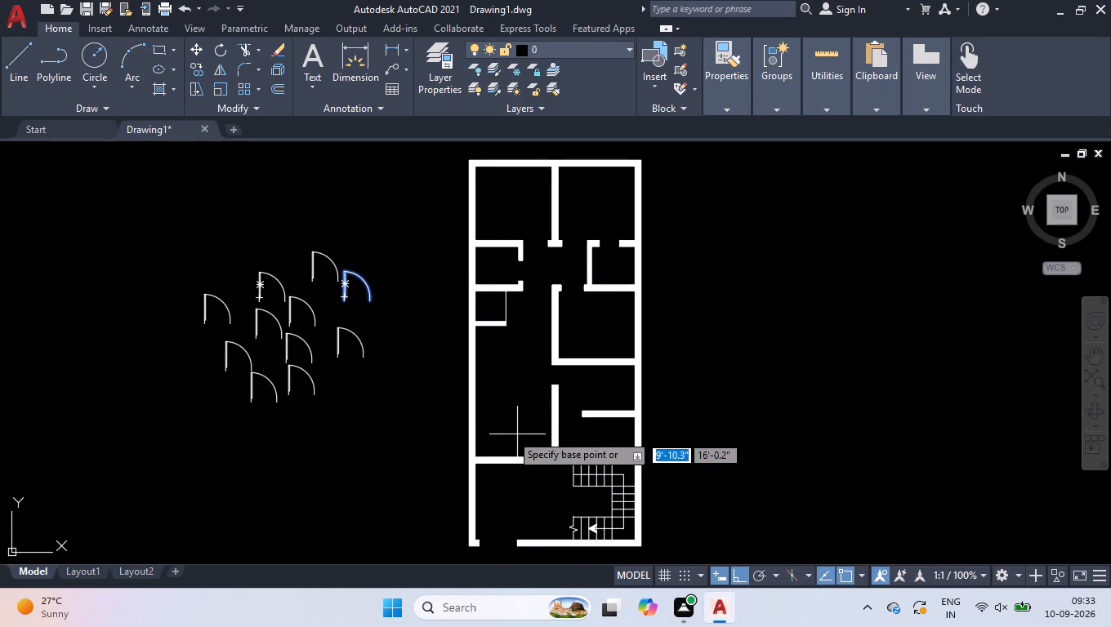
{"action": "scroll", "coordinate": [364, 291], "scroll_direction": "up", "scroll_amount": 3}
{"action": "left_click", "coordinate": [270, 332]}
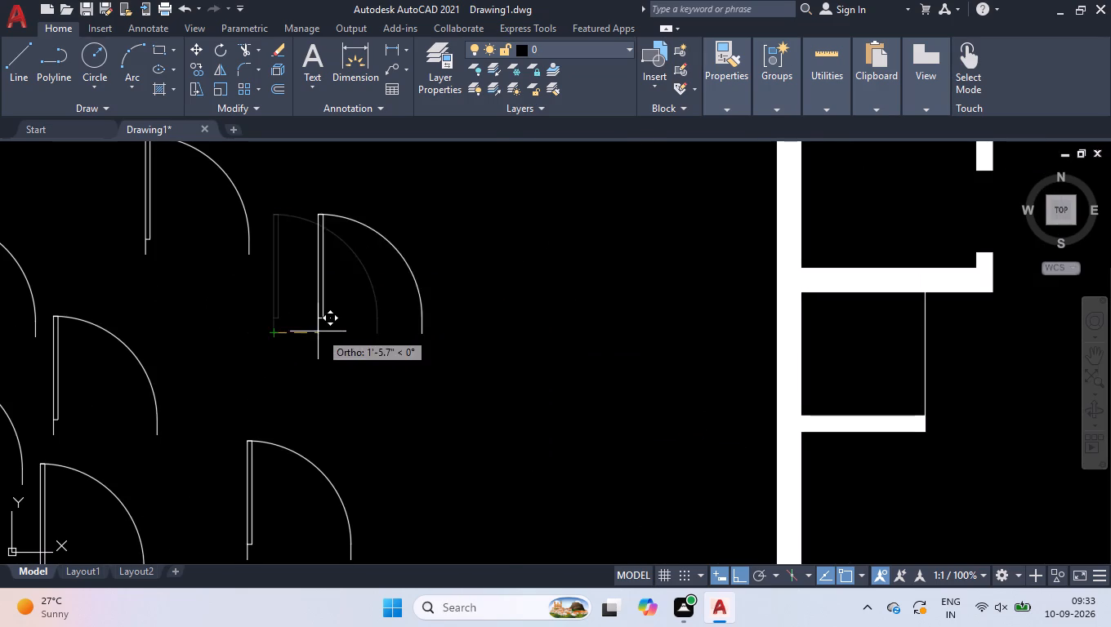
{"action": "scroll", "coordinate": [321, 331], "scroll_direction": "down", "scroll_amount": 2}
{"action": "scroll", "coordinate": [671, 244], "scroll_direction": "up", "scroll_amount": 3}
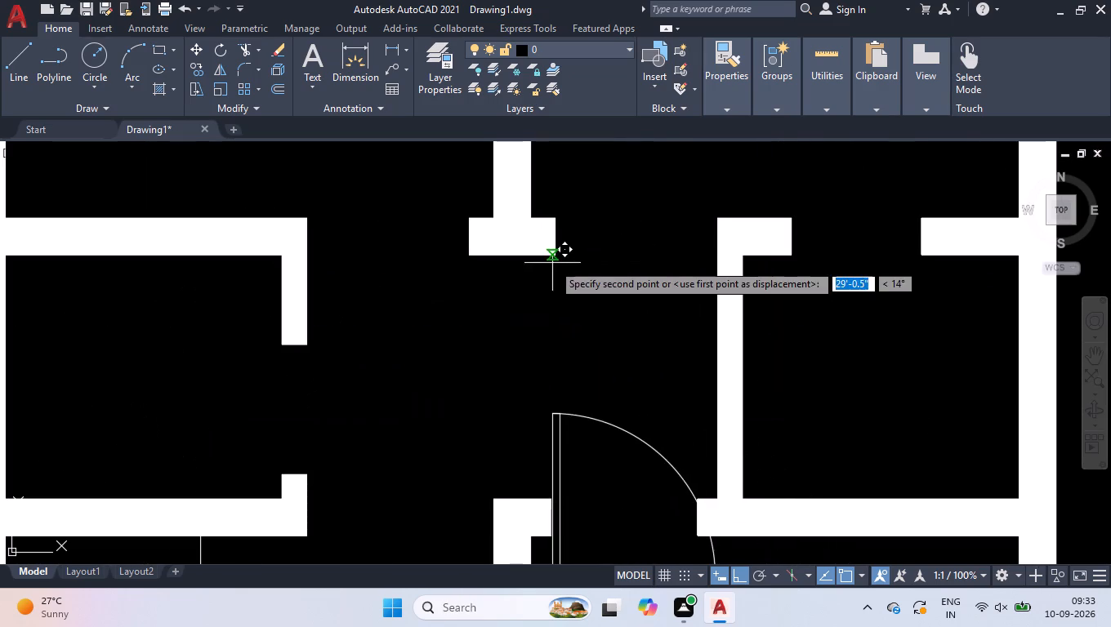
{"action": "left_click", "coordinate": [555, 257]}
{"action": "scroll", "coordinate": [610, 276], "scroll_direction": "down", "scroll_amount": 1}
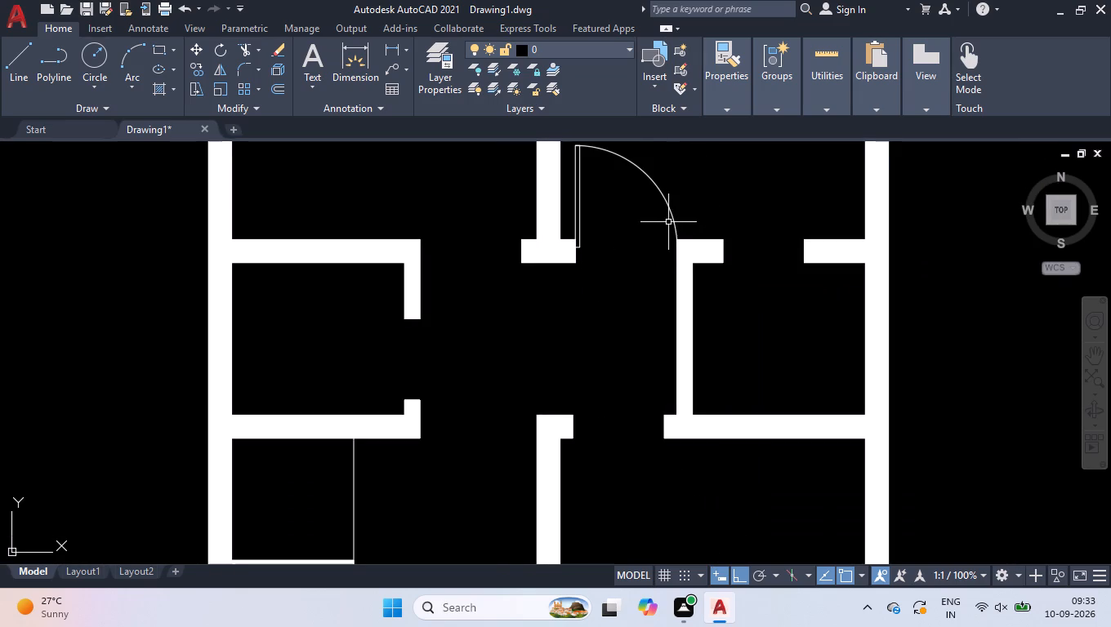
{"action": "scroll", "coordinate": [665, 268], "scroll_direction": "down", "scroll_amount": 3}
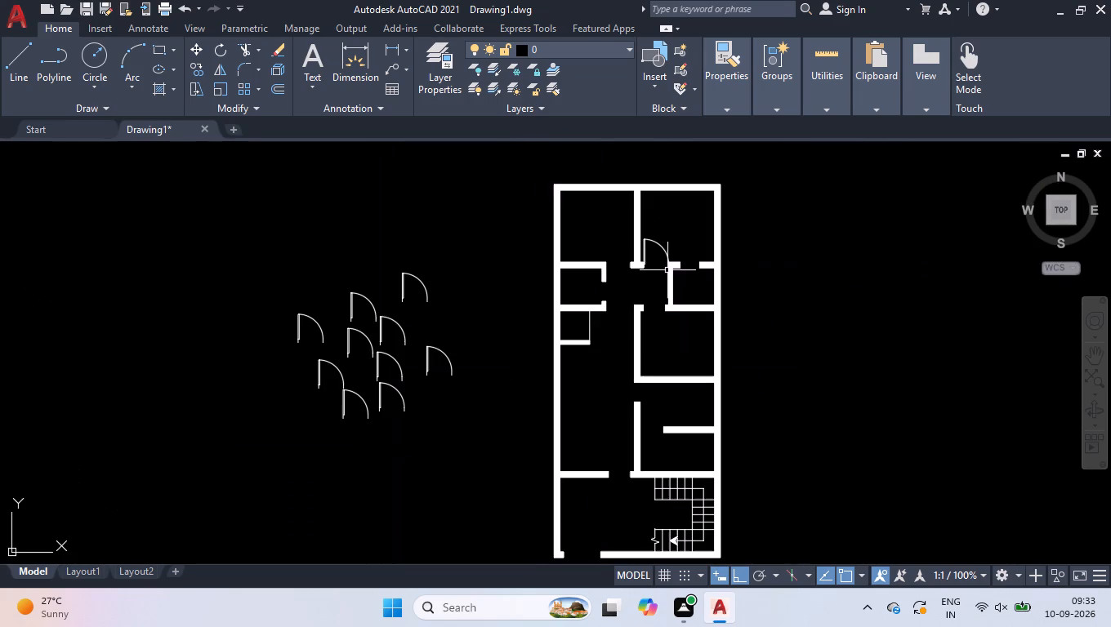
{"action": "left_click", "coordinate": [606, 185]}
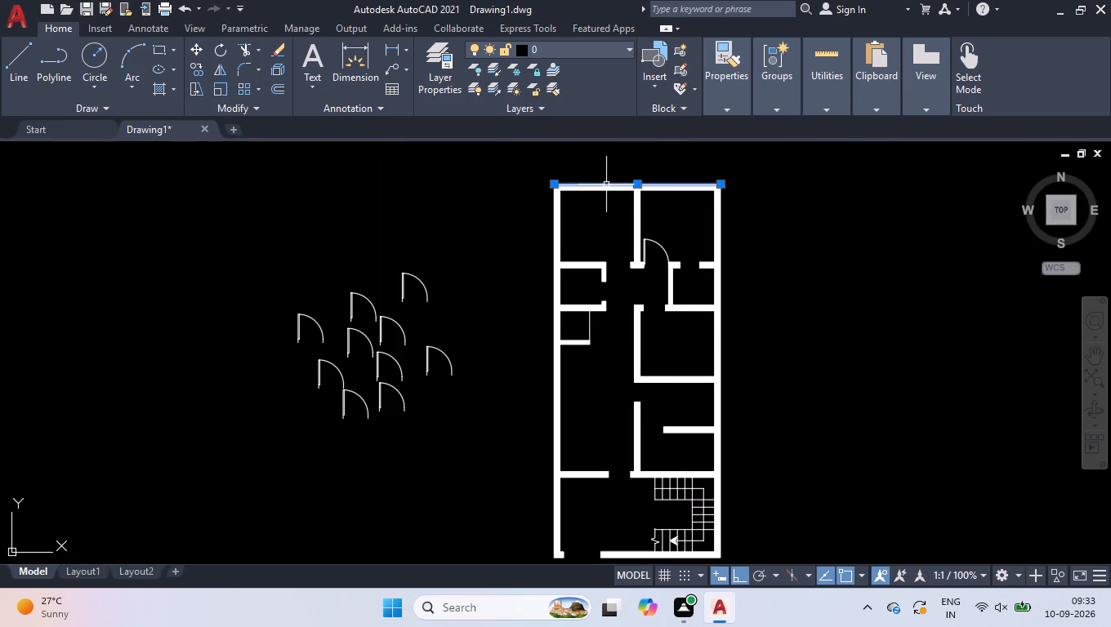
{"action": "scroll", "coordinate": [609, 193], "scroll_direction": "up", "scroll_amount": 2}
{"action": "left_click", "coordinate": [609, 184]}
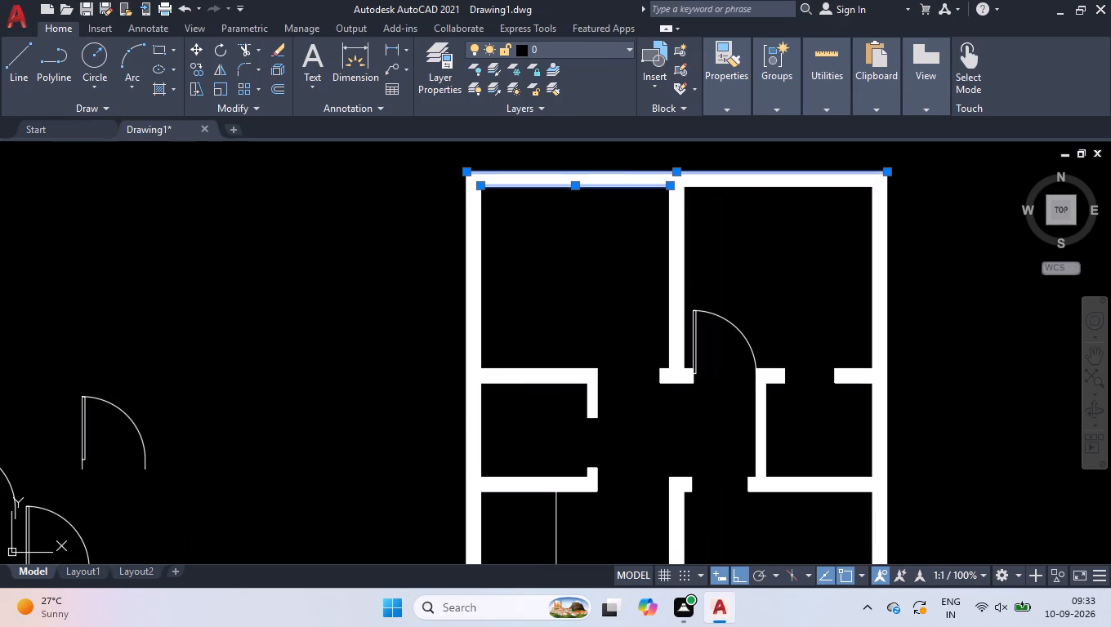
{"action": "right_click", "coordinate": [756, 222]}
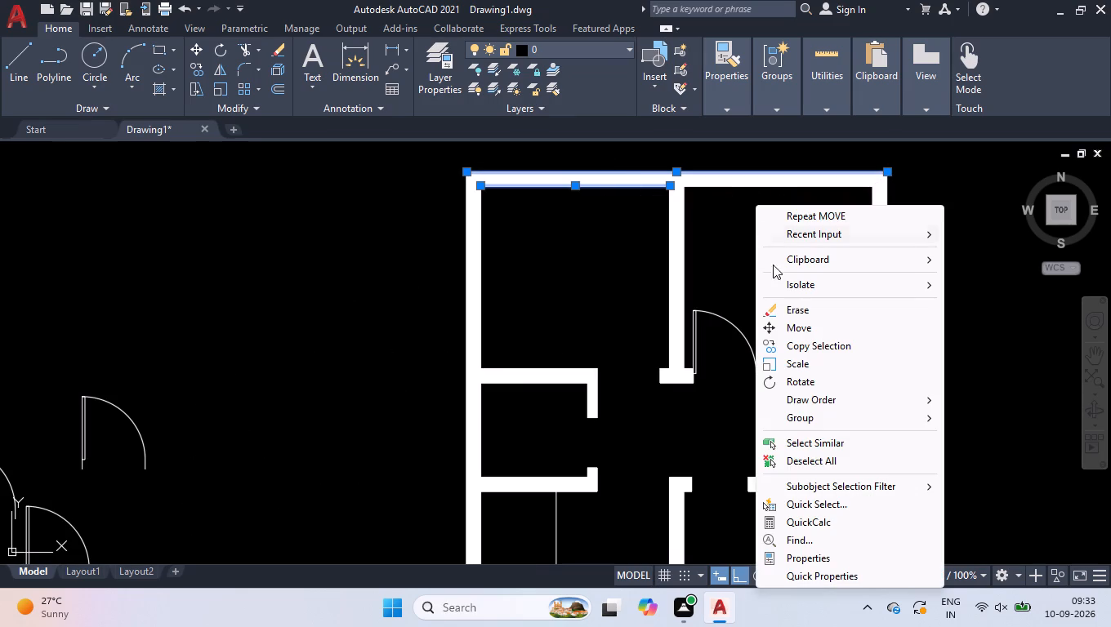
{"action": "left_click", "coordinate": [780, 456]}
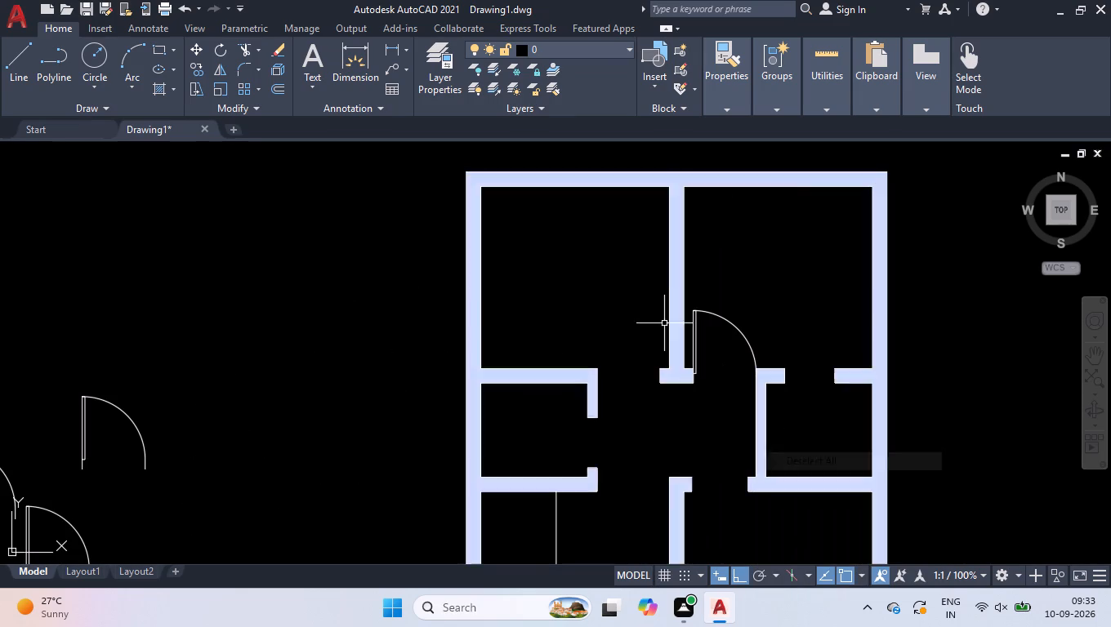
Delete the solid hatch that fills the connected walls.
{"action": "scroll", "coordinate": [663, 320], "scroll_direction": "up", "scroll_amount": 2}
{"action": "left_click", "coordinate": [689, 309]}
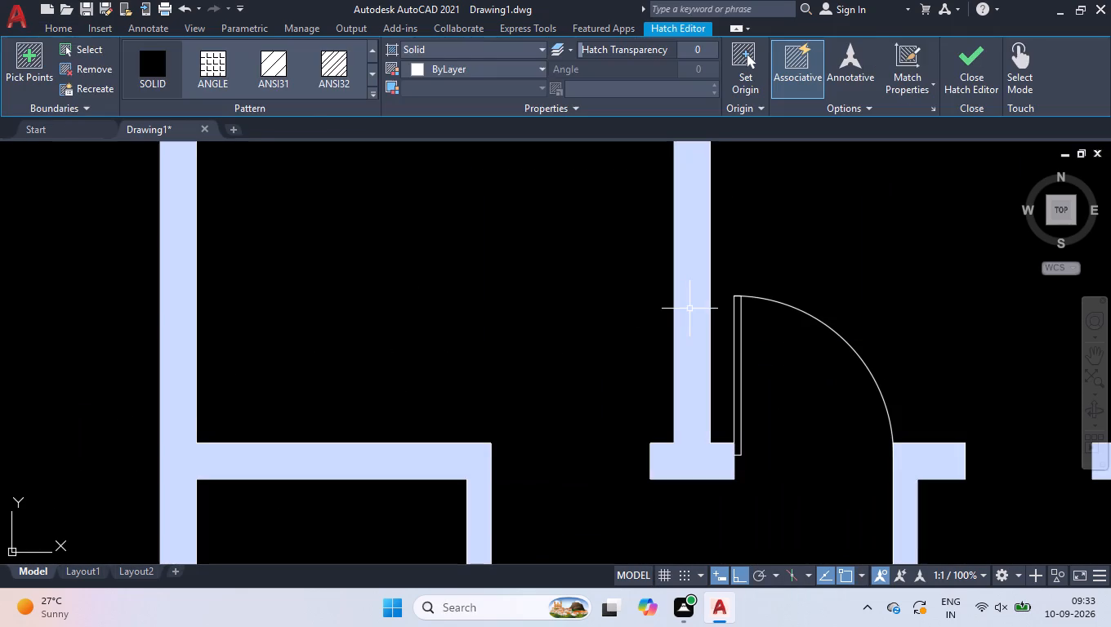
{"action": "key", "text": "Delete"}
Flip the easternmost spare door block so that its hinge is on the opposite side.
{"action": "scroll", "coordinate": [699, 491], "scroll_direction": "down", "scroll_amount": 4}
{"action": "scroll", "coordinate": [744, 331], "scroll_direction": "down", "scroll_amount": 1}
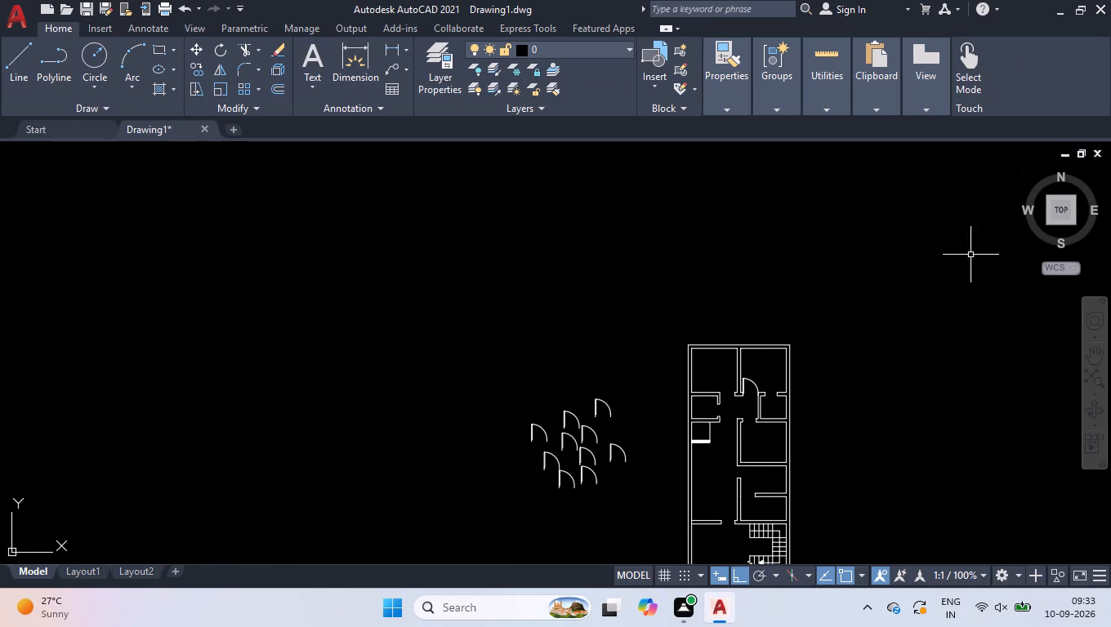
{"action": "scroll", "coordinate": [712, 436], "scroll_direction": "up", "scroll_amount": 1}
{"action": "scroll", "coordinate": [740, 418], "scroll_direction": "down", "scroll_amount": 2}
{"action": "scroll", "coordinate": [770, 447], "scroll_direction": "up", "scroll_amount": 2}
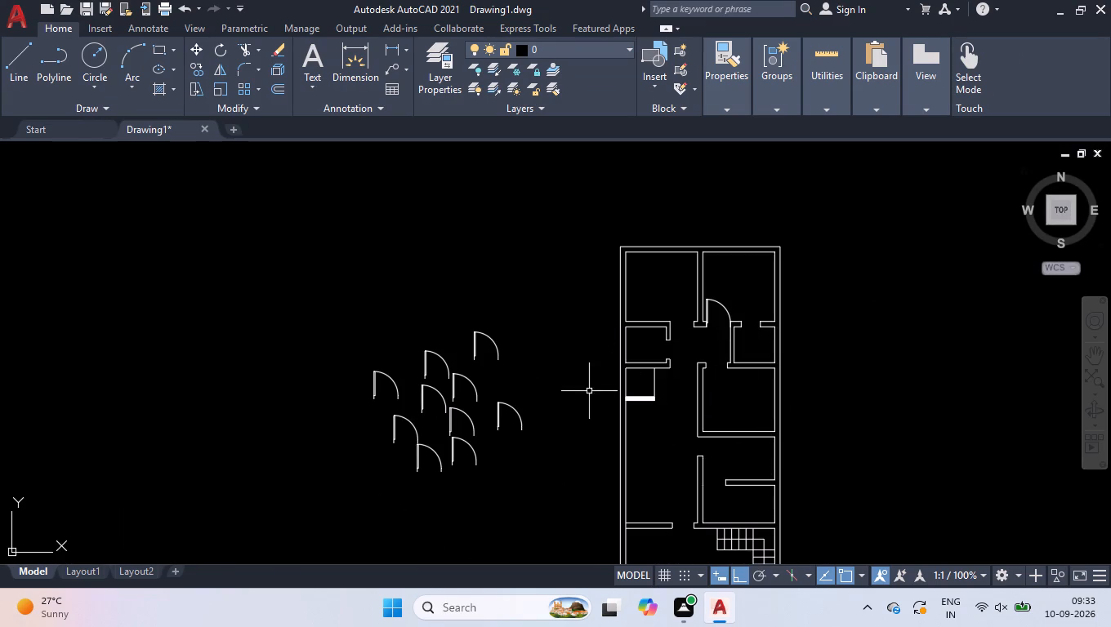
{"action": "left_click", "coordinate": [528, 417]}
{"action": "left_click", "coordinate": [499, 429]}
{"action": "scroll", "coordinate": [501, 427], "scroll_direction": "up", "scroll_amount": 3}
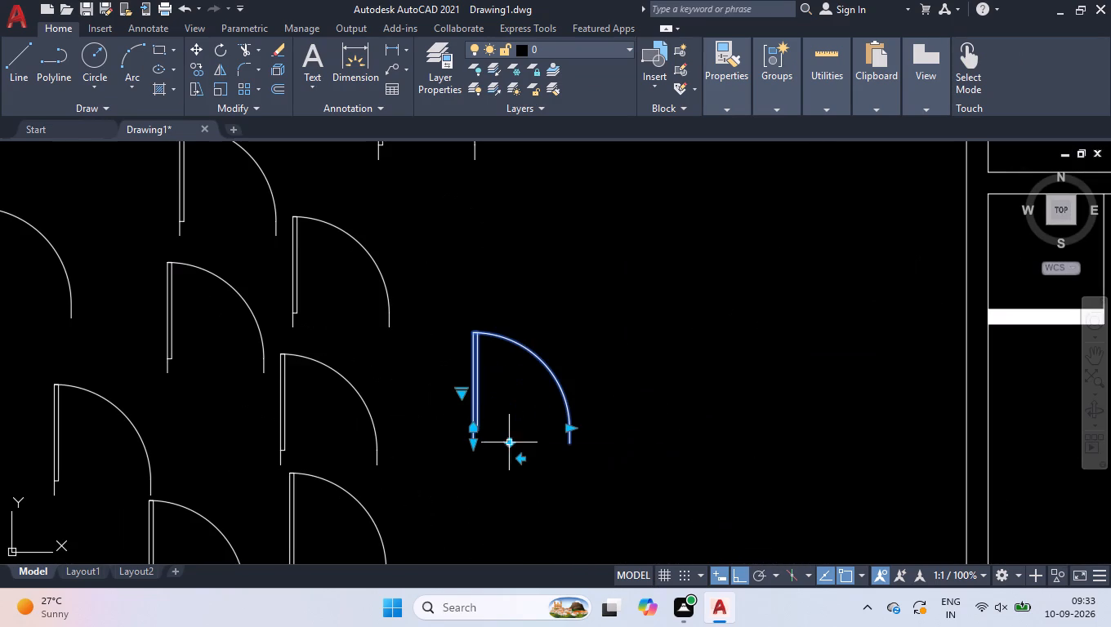
{"action": "left_click", "coordinate": [518, 463]}
Move the flipped door by its hinge-side jamb endpoint to the lower-left corner of the central wall stub, in the upper-left room's opening.
{"action": "key", "text": "m"}
{"action": "key", "text": "Return"}
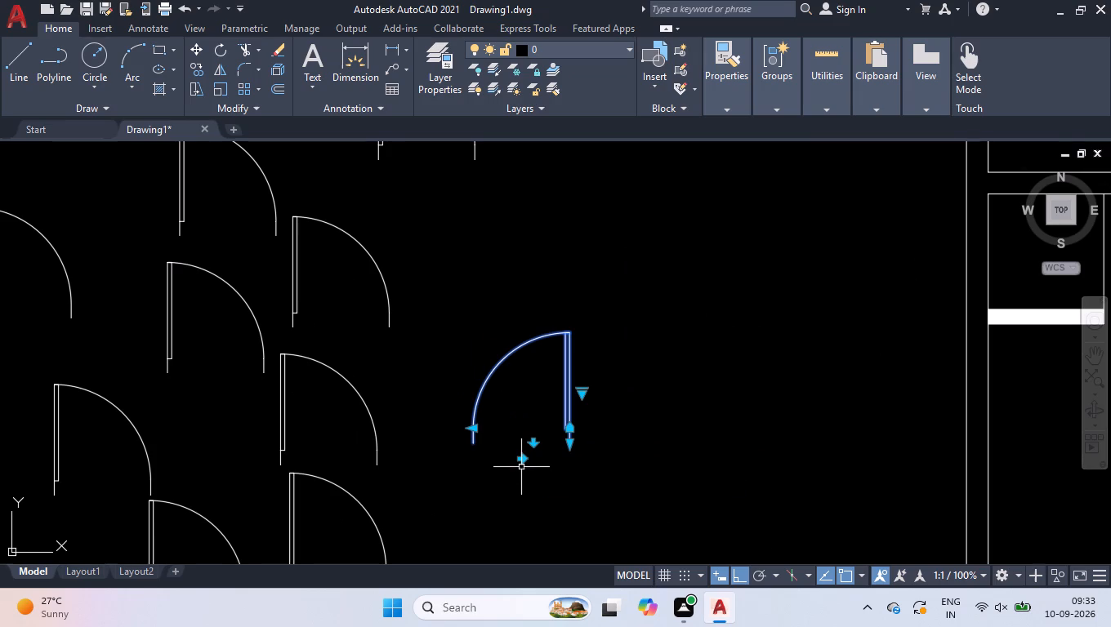
{"action": "left_click", "coordinate": [571, 443]}
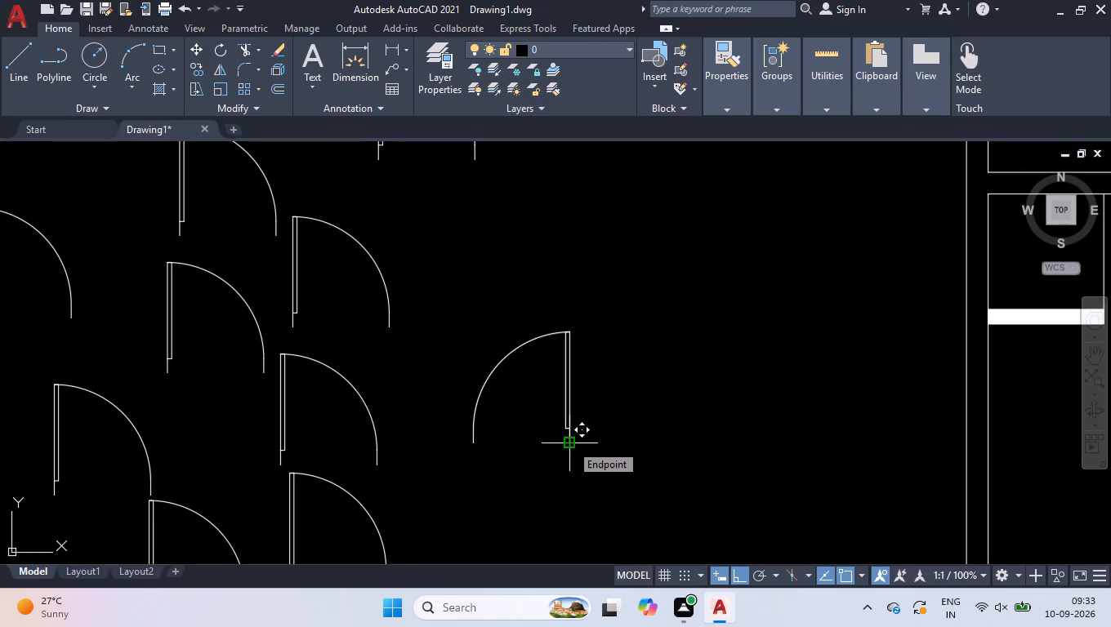
{"action": "scroll", "coordinate": [582, 436], "scroll_direction": "down", "scroll_amount": 1}
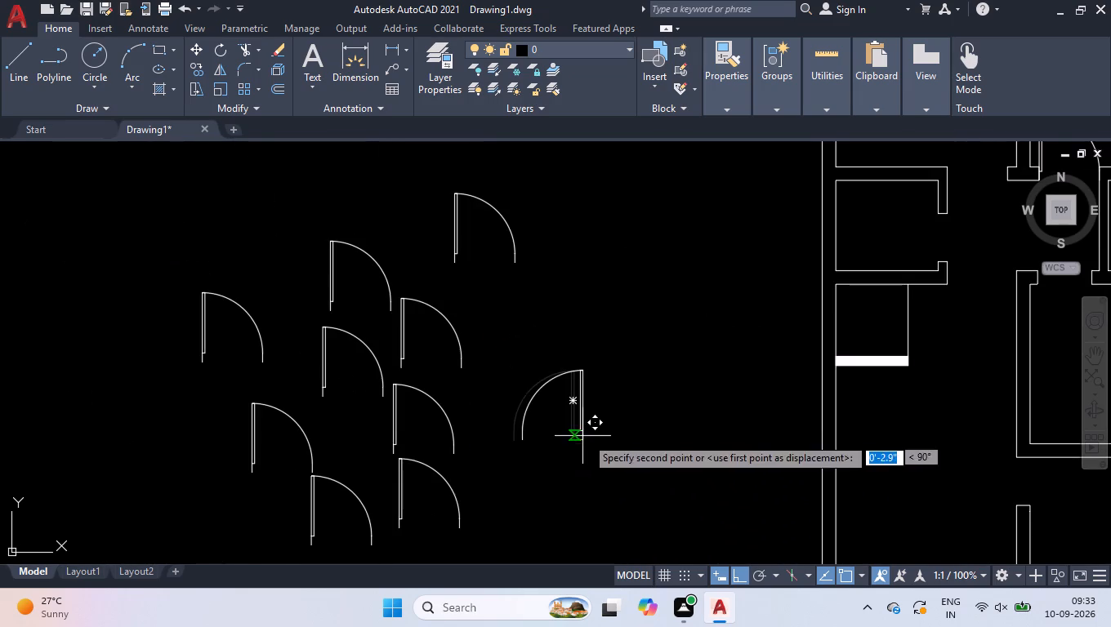
{"action": "scroll", "coordinate": [637, 405], "scroll_direction": "down", "scroll_amount": 2}
{"action": "scroll", "coordinate": [730, 273], "scroll_direction": "up", "scroll_amount": 3}
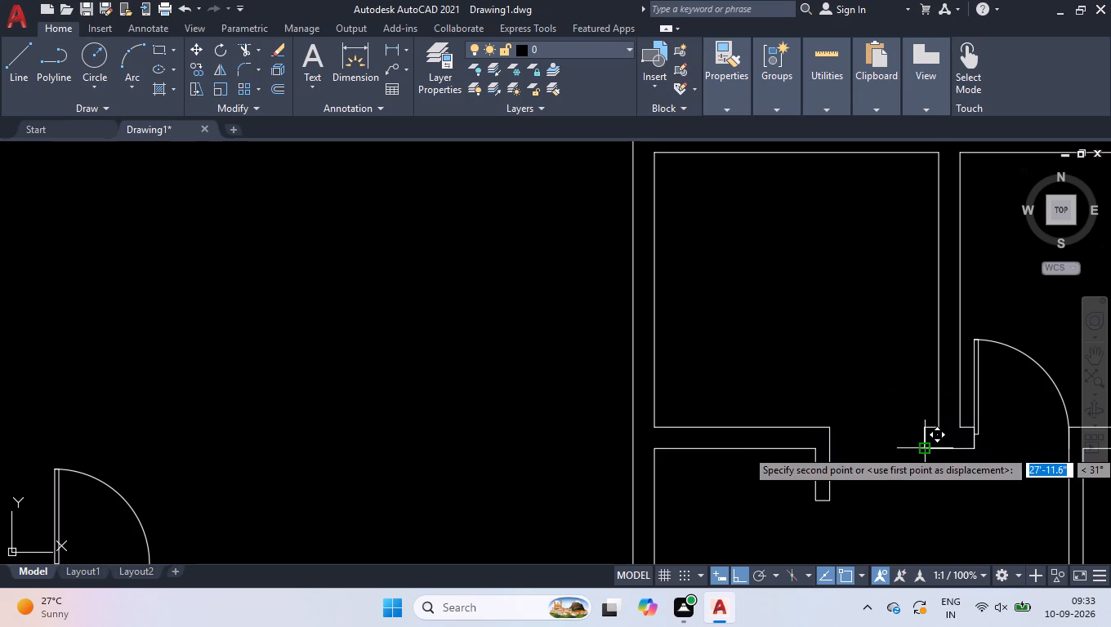
{"action": "left_click", "coordinate": [927, 453]}
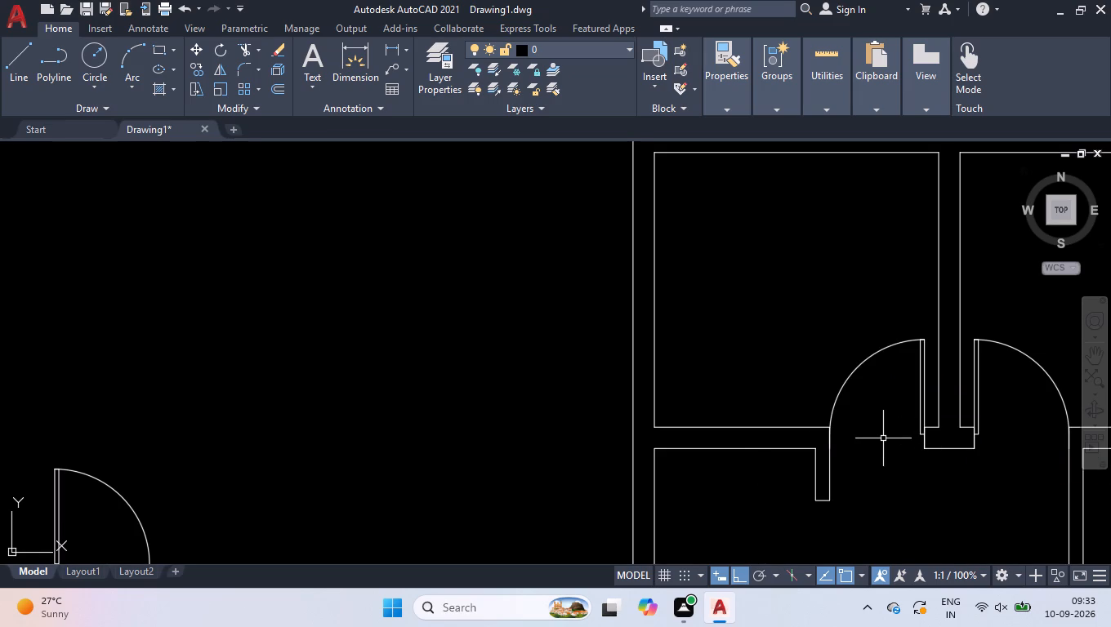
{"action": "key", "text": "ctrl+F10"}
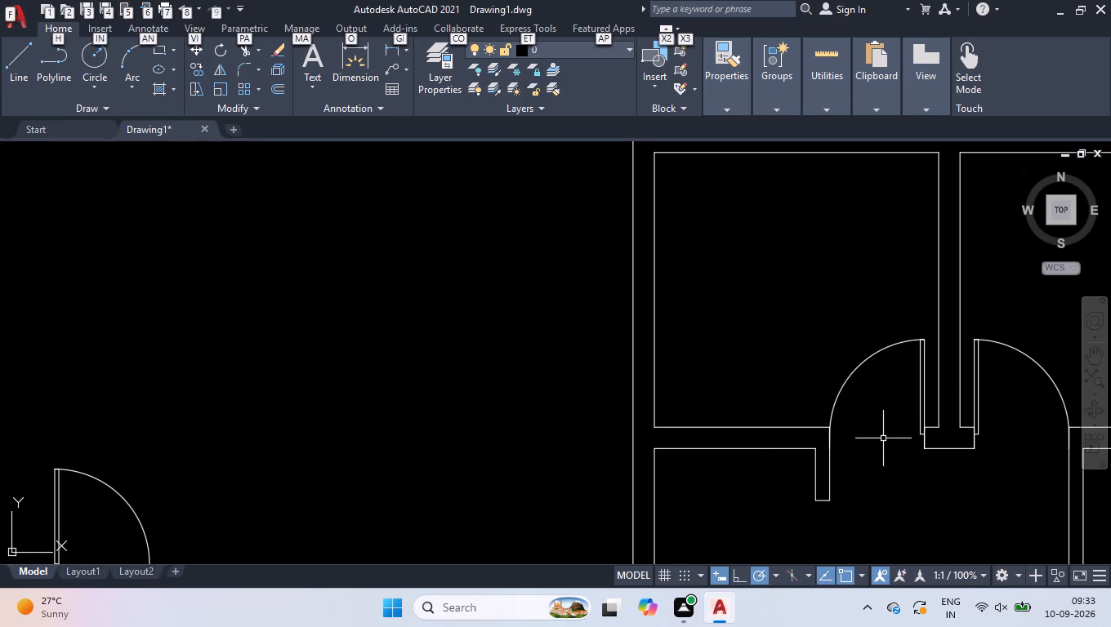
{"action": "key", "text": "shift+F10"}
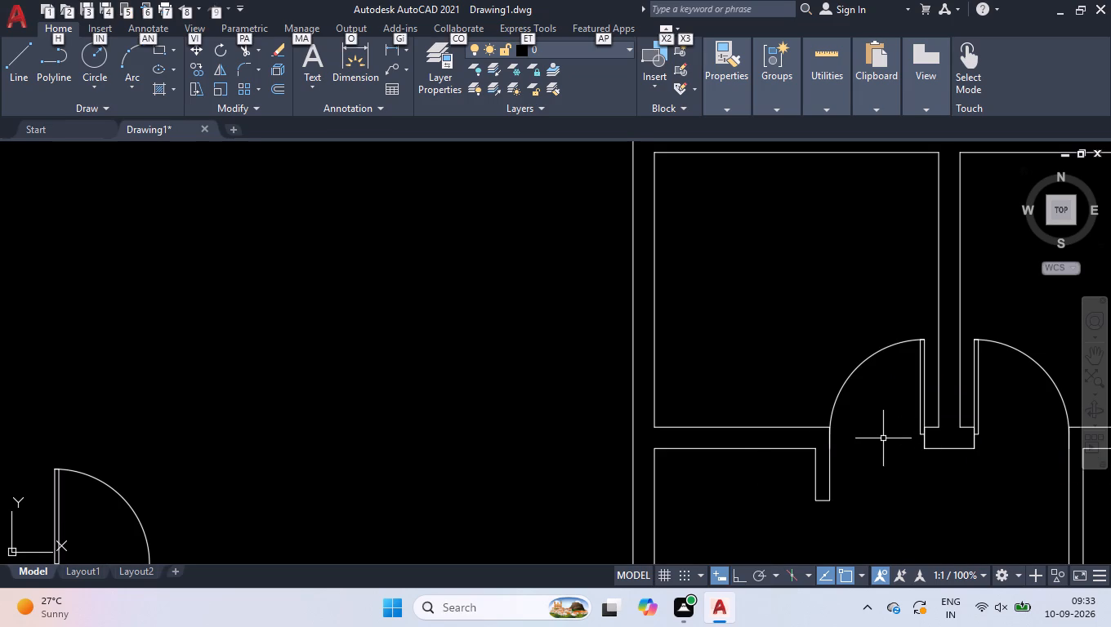
Turn on polar tracking.
{"action": "key", "text": "F10"}
{"action": "key", "text": "F10"}
{"action": "key", "text": "F10"}
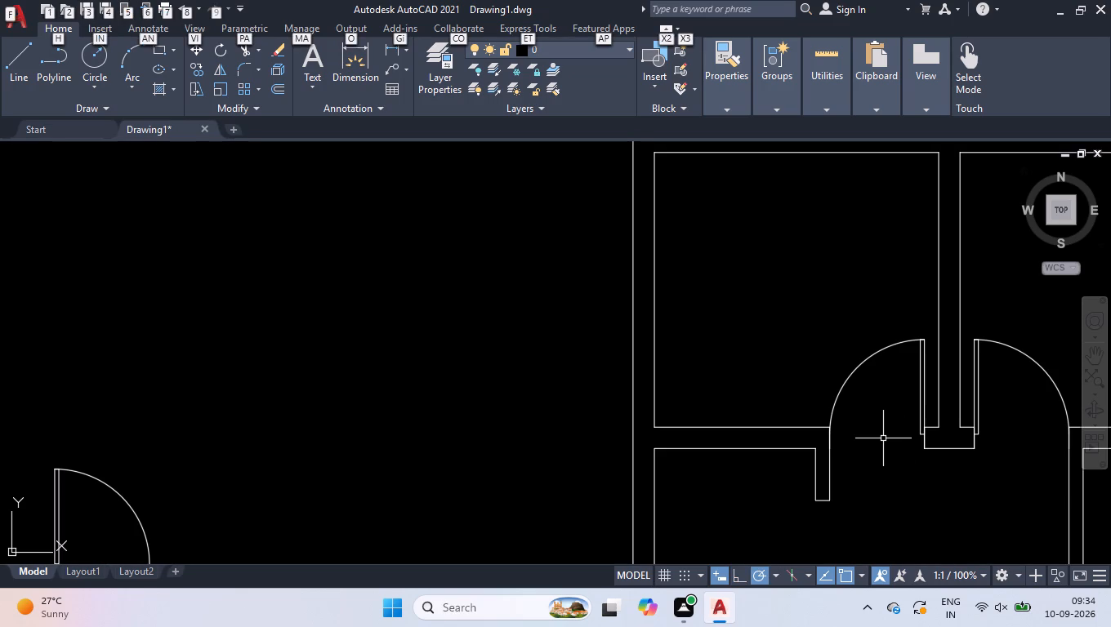
Delete the solid hatch that fills the short partition below the small enclosure on the plan's west side.
{"action": "scroll", "coordinate": [666, 356], "scroll_direction": "down", "scroll_amount": 2}
{"action": "scroll", "coordinate": [783, 336], "scroll_direction": "down", "scroll_amount": 1}
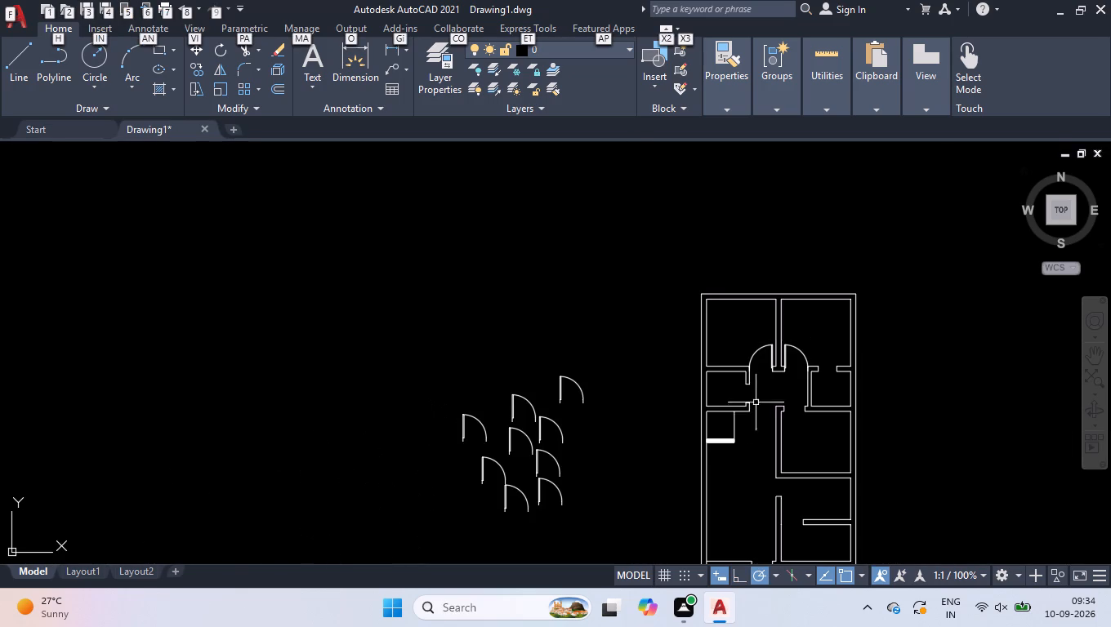
{"action": "scroll", "coordinate": [732, 443], "scroll_direction": "up", "scroll_amount": 2}
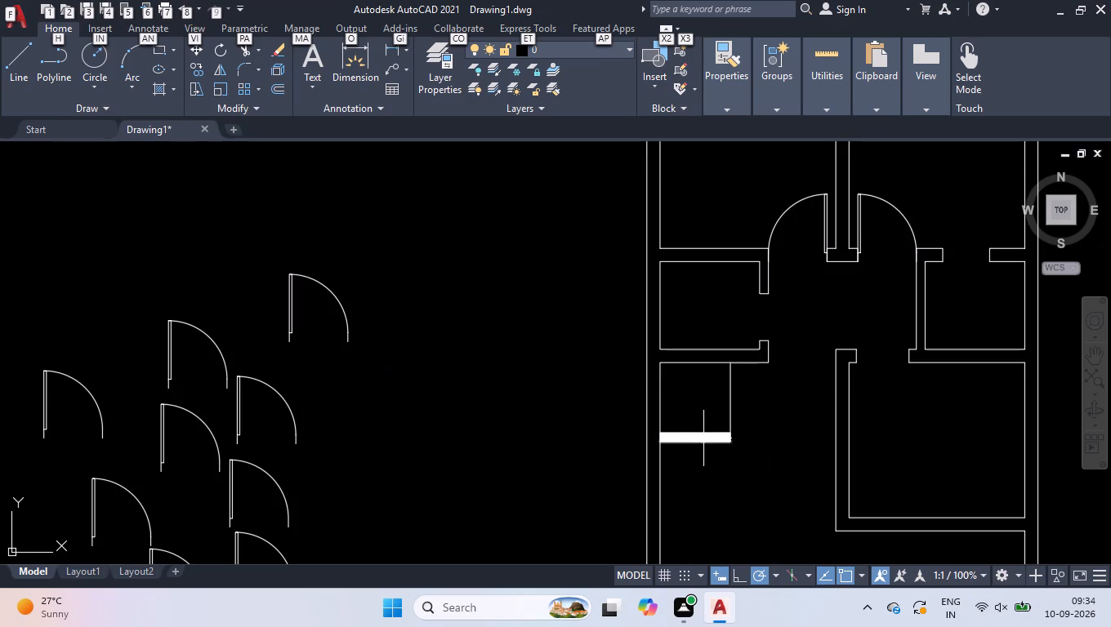
{"action": "left_click", "coordinate": [703, 438]}
{"action": "key", "text": "Delete"}
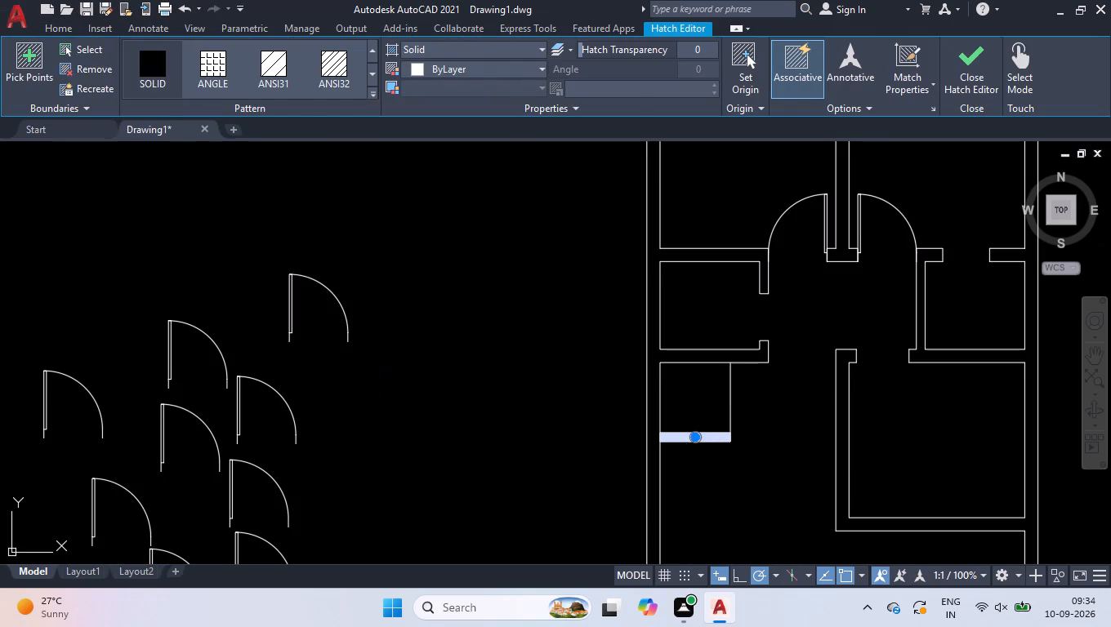
Trim the west wall's inner line between the two faces of the short partition below the small enclosure.
{"action": "scroll", "coordinate": [684, 447], "scroll_direction": "up", "scroll_amount": 2}
{"action": "type", "text": "tr"}
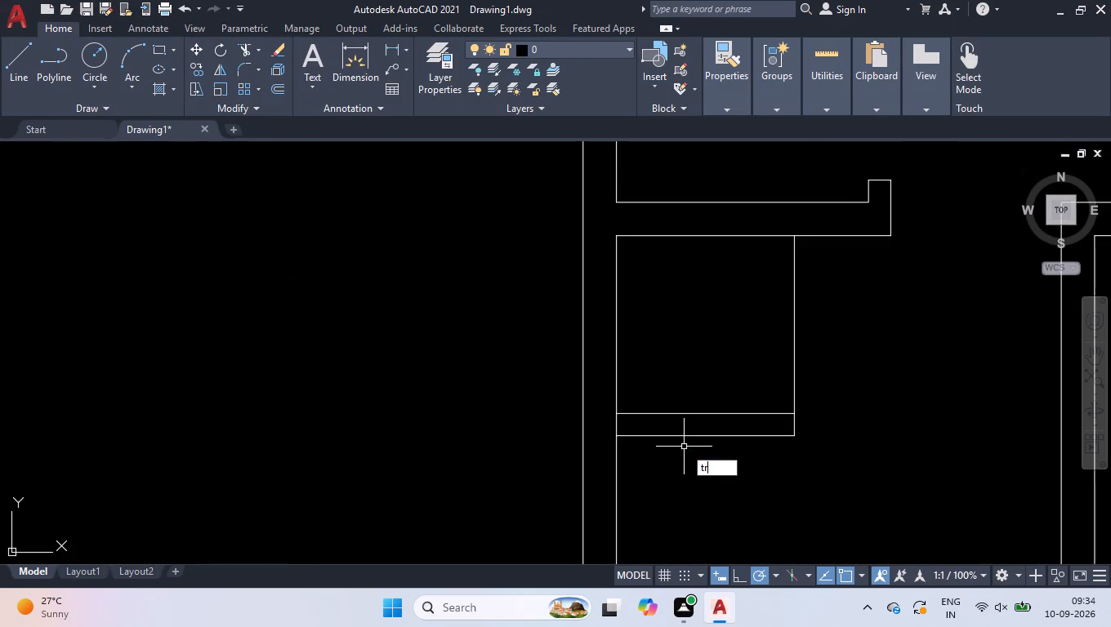
{"action": "key", "text": "Return"}
{"action": "left_click", "coordinate": [609, 431]}
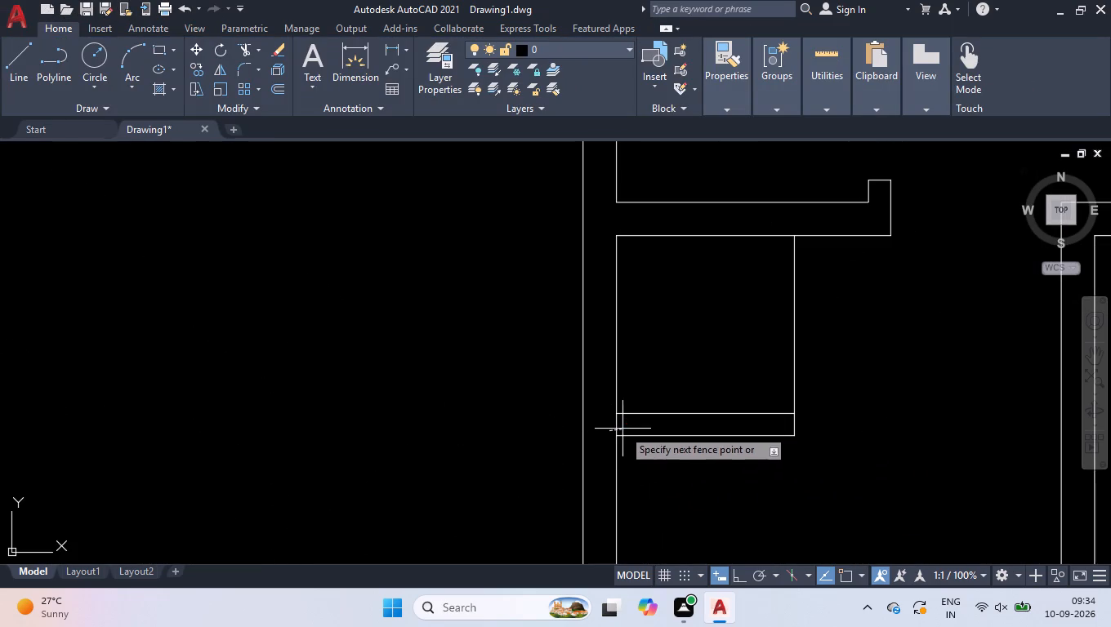
{"action": "left_click", "coordinate": [625, 429]}
Trim the west wall's inner line between the two faces of the partition north of the staircase room.
{"action": "scroll", "coordinate": [632, 436], "scroll_direction": "down", "scroll_amount": 3}
{"action": "scroll", "coordinate": [736, 385], "scroll_direction": "down", "scroll_amount": 2}
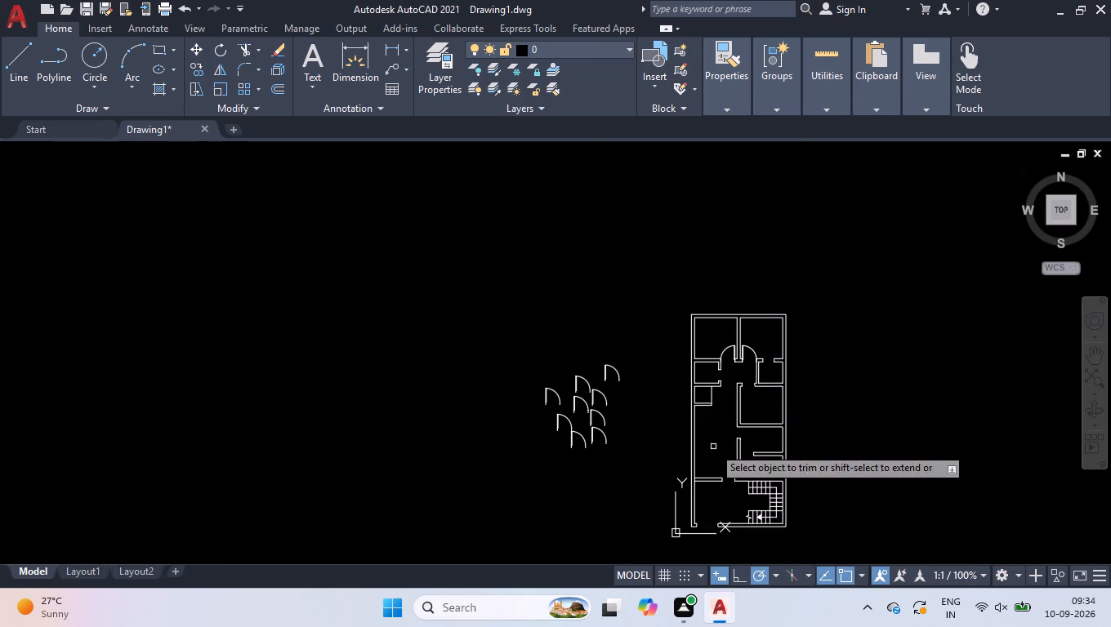
{"action": "scroll", "coordinate": [703, 476], "scroll_direction": "up", "scroll_amount": 6}
{"action": "scroll", "coordinate": [631, 439], "scroll_direction": "down", "scroll_amount": 1}
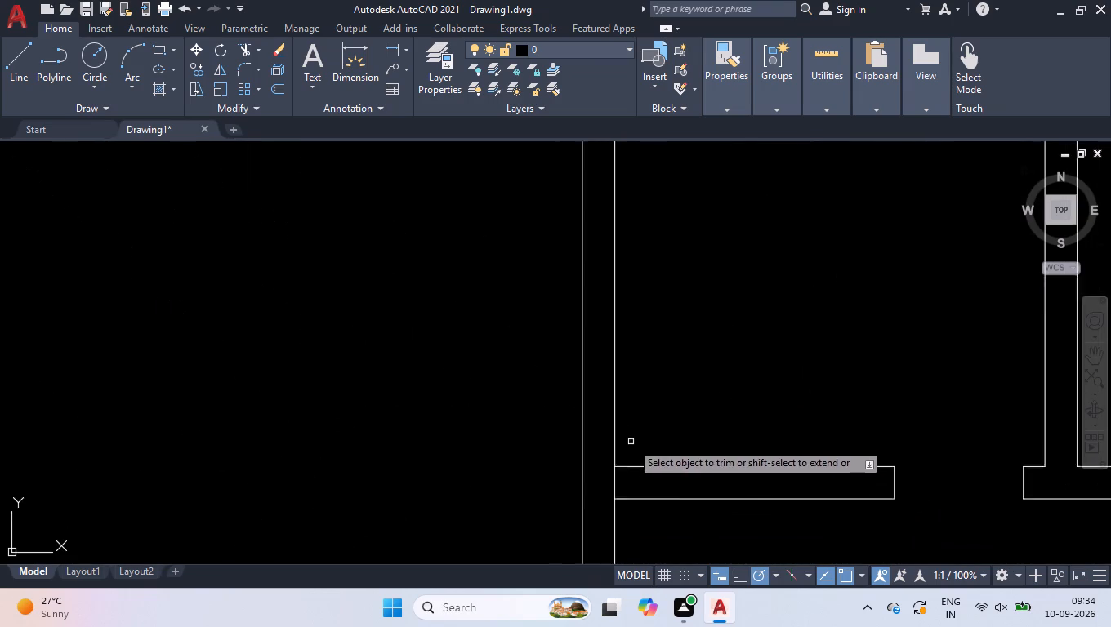
{"action": "scroll", "coordinate": [631, 442], "scroll_direction": "down", "scroll_amount": 1}
{"action": "scroll", "coordinate": [627, 474], "scroll_direction": "up", "scroll_amount": 3}
{"action": "left_click", "coordinate": [610, 460]}
{"action": "left_click", "coordinate": [540, 465]}
{"action": "key", "text": "Return"}
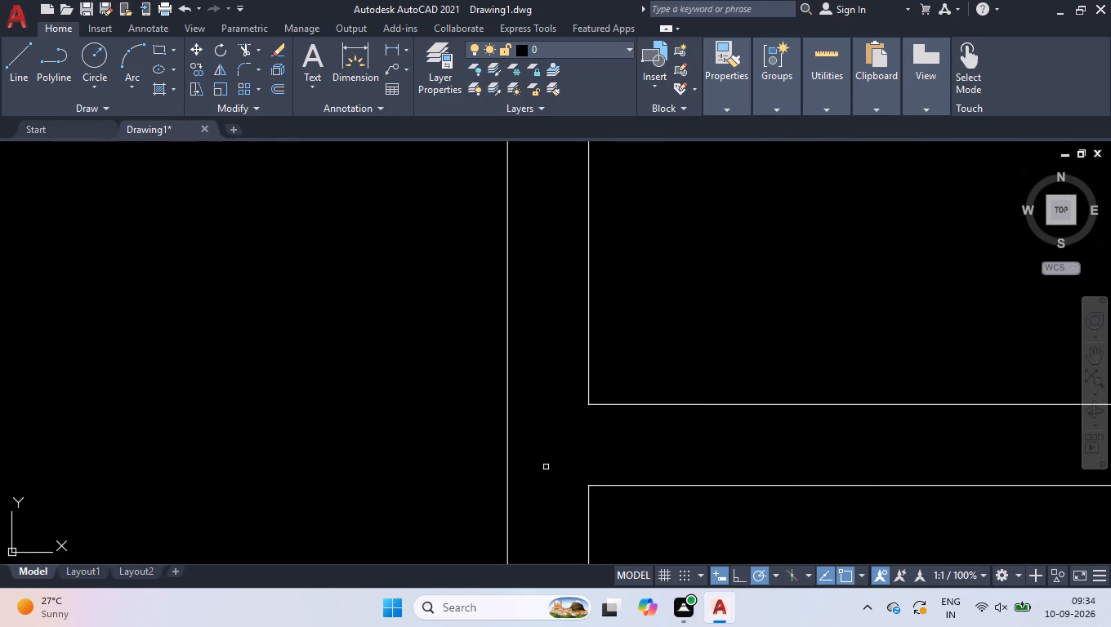
Flip the northeasternmost spare door block vertically so that its leaf swings downward.
{"action": "scroll", "coordinate": [642, 460], "scroll_direction": "down", "scroll_amount": 5}
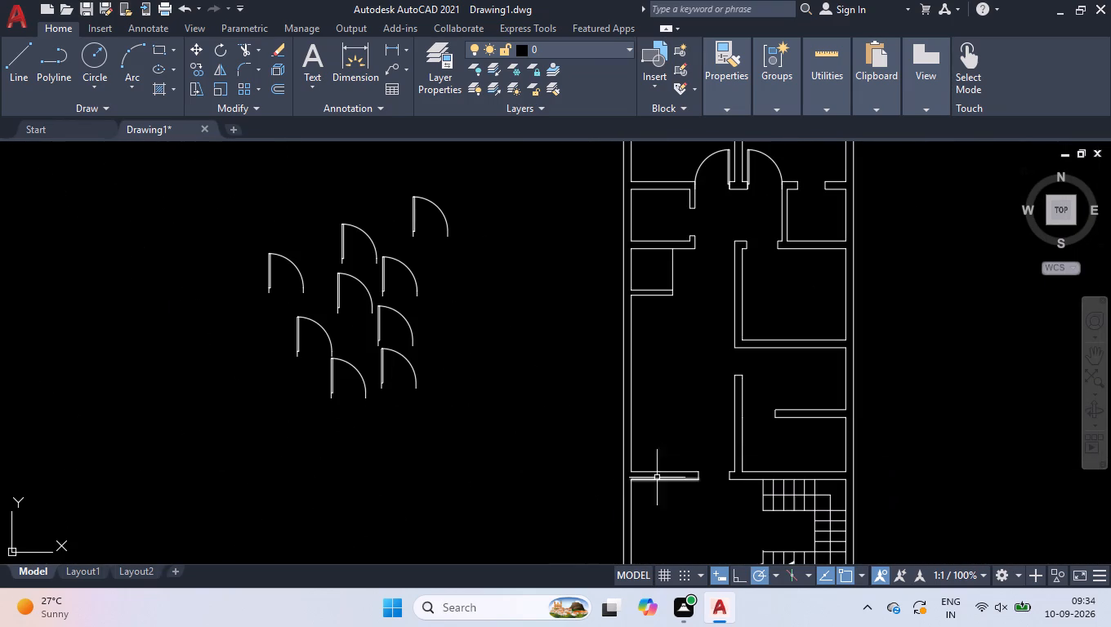
{"action": "scroll", "coordinate": [812, 328], "scroll_direction": "down", "scroll_amount": 1}
{"action": "scroll", "coordinate": [828, 240], "scroll_direction": "up", "scroll_amount": 2}
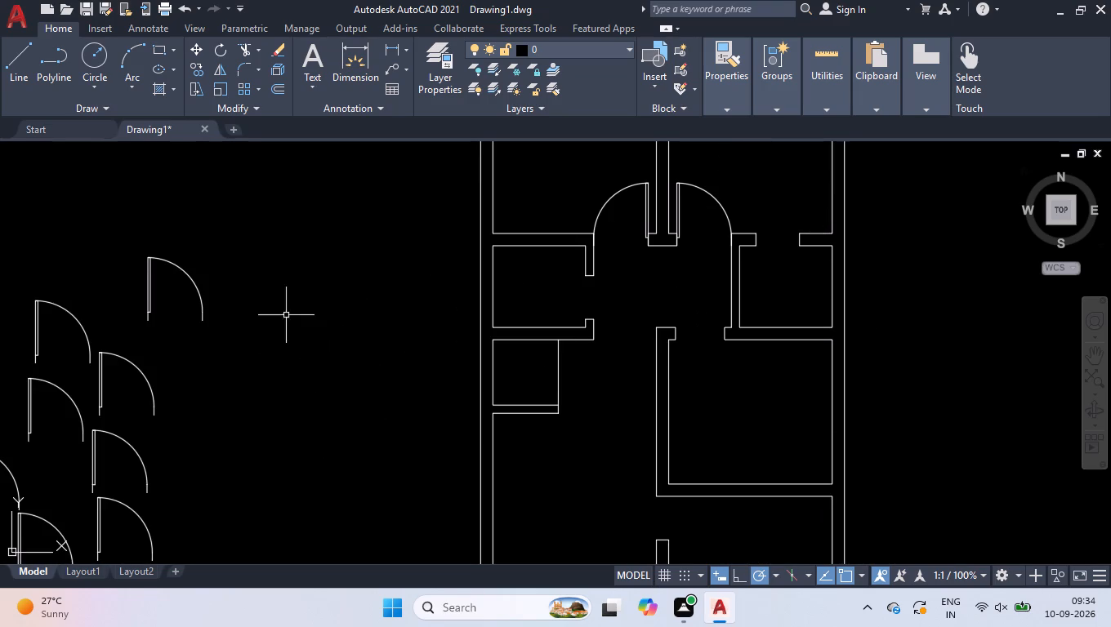
{"action": "left_click", "coordinate": [128, 247]}
{"action": "left_click", "coordinate": [213, 340]}
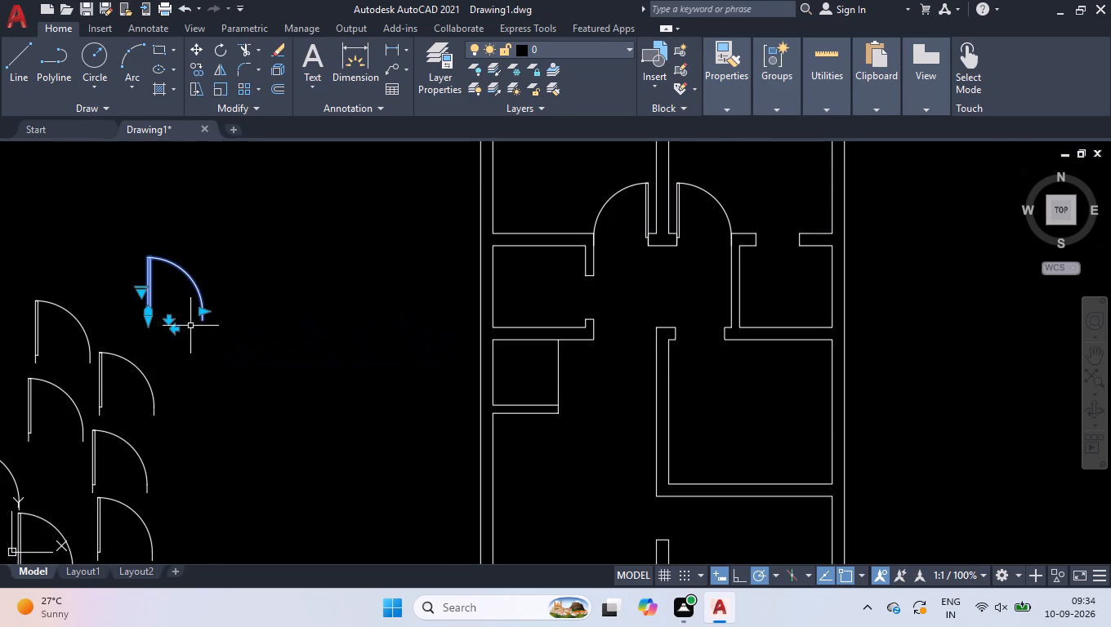
{"action": "scroll", "coordinate": [148, 319], "scroll_direction": "up", "scroll_amount": 2}
{"action": "left_click", "coordinate": [196, 318]}
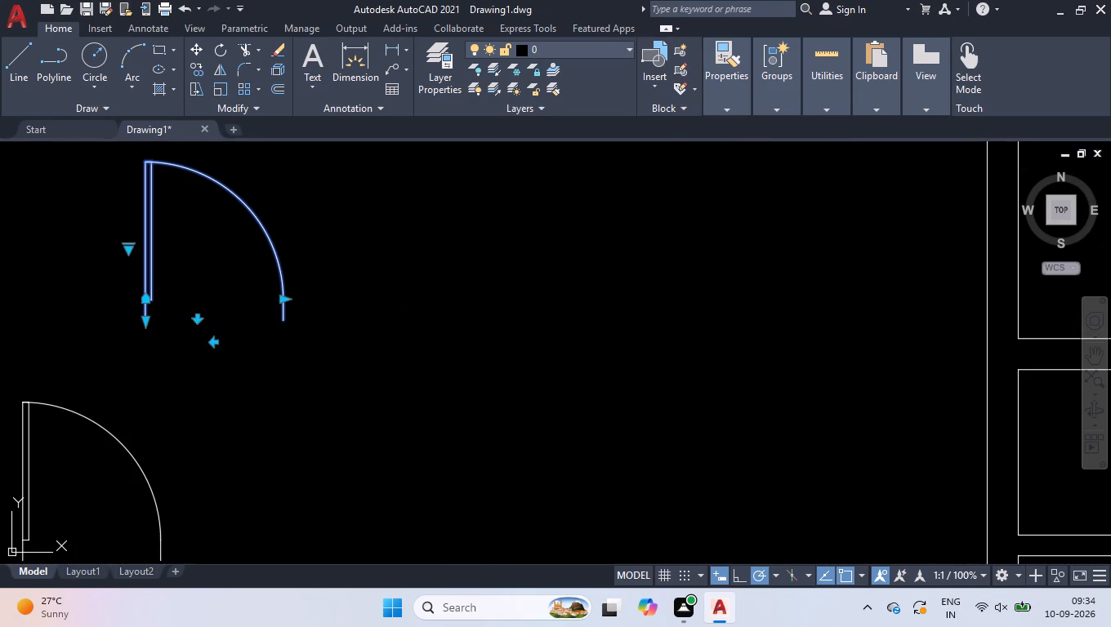
Move the flipped door by its hinge-side jamb endpoint to the top west corner of the opening above the small east room.
{"action": "key", "text": "m"}
{"action": "key", "text": "Return"}
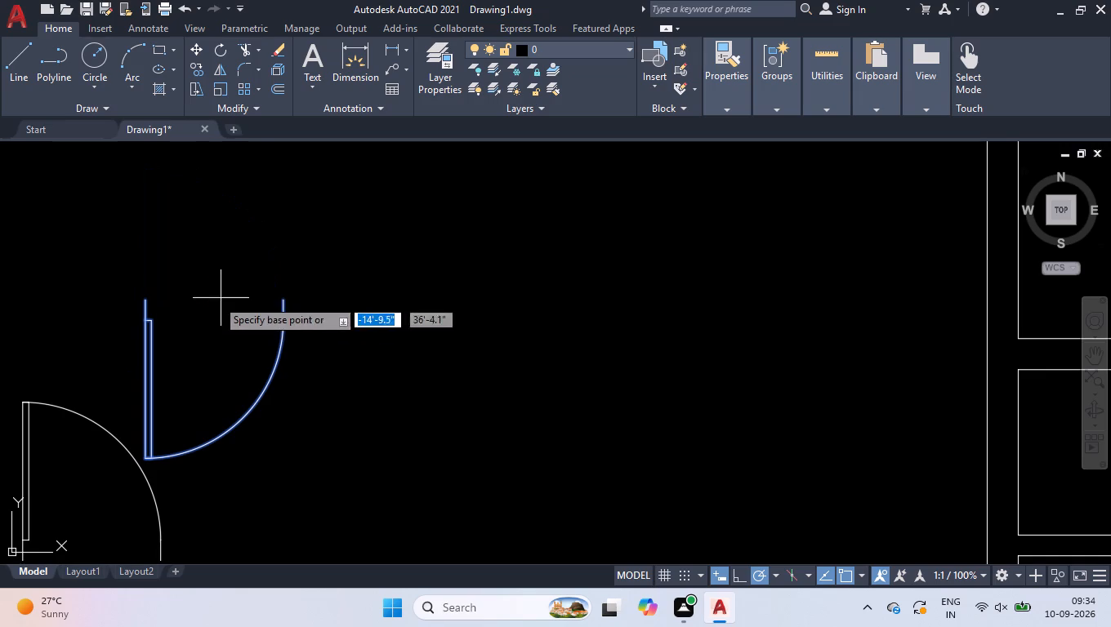
{"action": "left_click", "coordinate": [148, 296]}
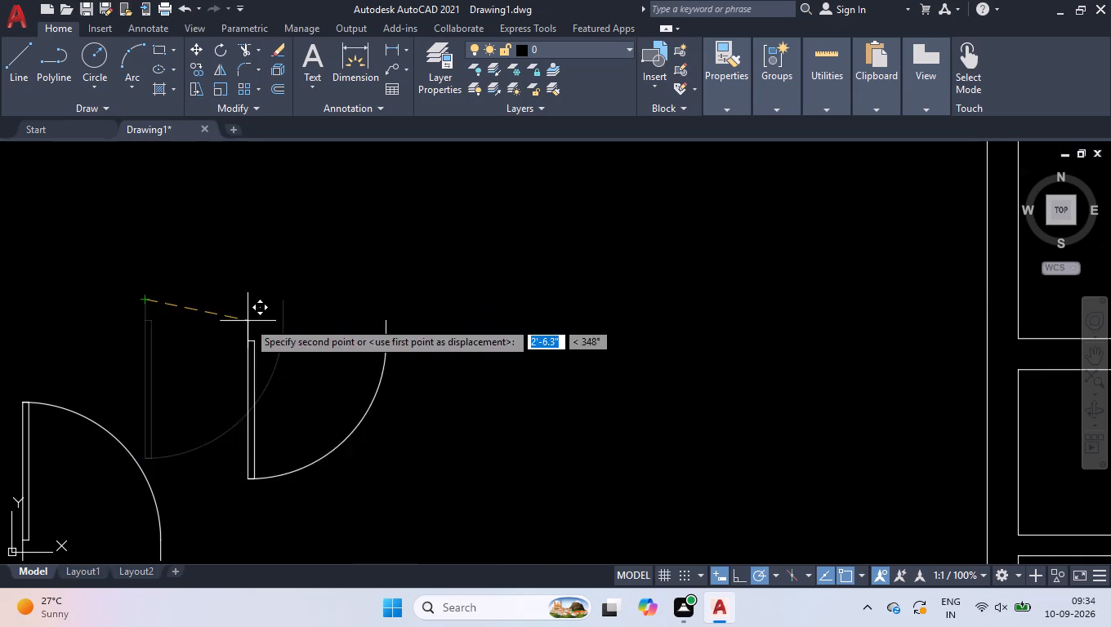
{"action": "scroll", "coordinate": [248, 321], "scroll_direction": "down", "scroll_amount": 4}
{"action": "scroll", "coordinate": [475, 296], "scroll_direction": "up", "scroll_amount": 4}
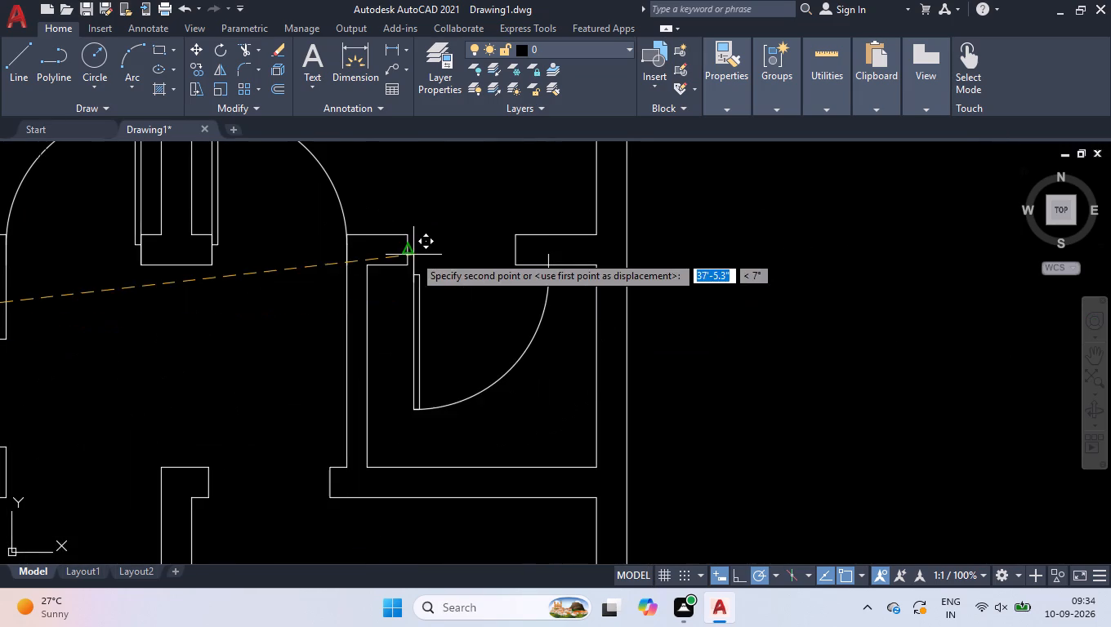
{"action": "left_click", "coordinate": [407, 238]}
Shrink the small east room's door to the opening's width by stretching its free side to the opposite jamb.
{"action": "left_click_drag", "start_coordinate": [554, 328], "coordinate": [546, 325]}
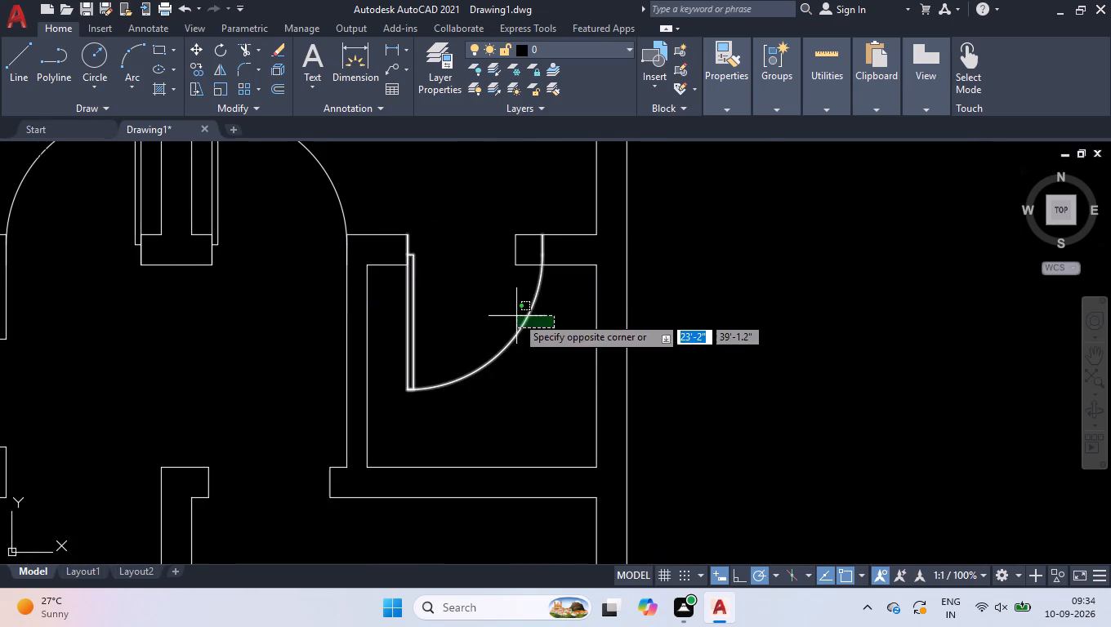
{"action": "left_click", "coordinate": [516, 316]}
{"action": "scroll", "coordinate": [508, 248], "scroll_direction": "up", "scroll_amount": 3}
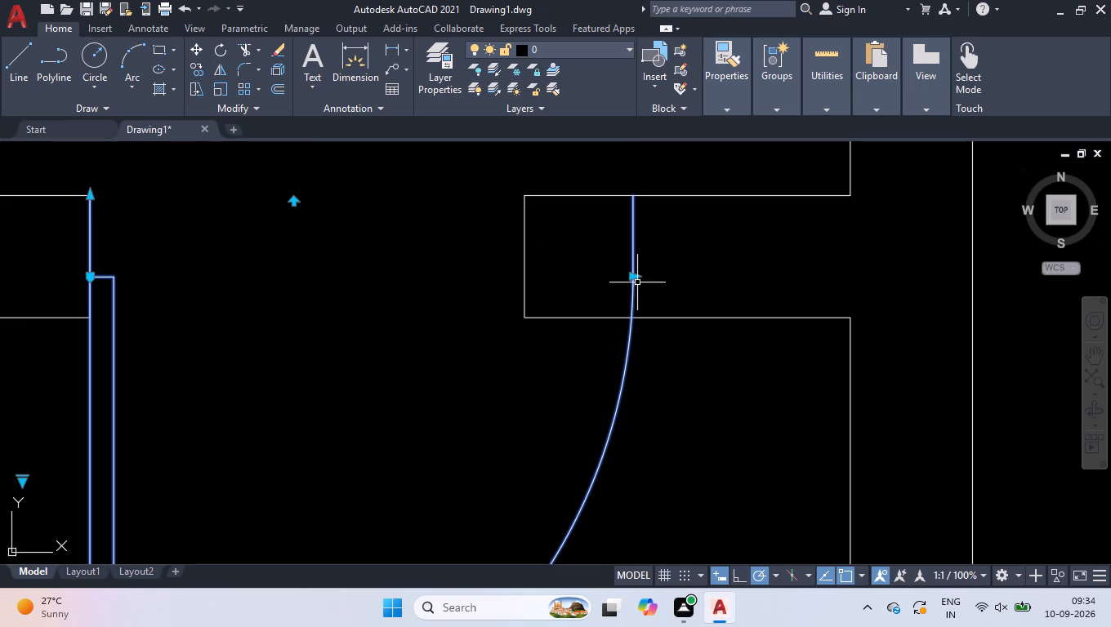
{"action": "left_click", "coordinate": [637, 283]}
{"action": "left_click", "coordinate": [637, 283]}
{"action": "left_click", "coordinate": [653, 298]}
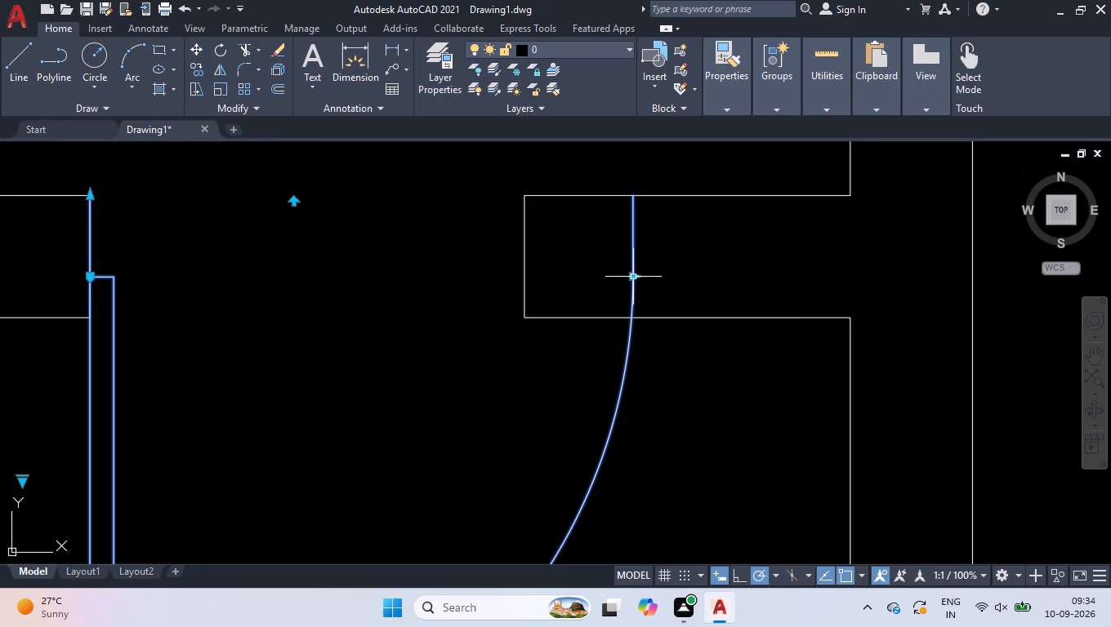
{"action": "left_click", "coordinate": [634, 278]}
{"action": "left_click", "coordinate": [541, 291]}
{"action": "right_click", "coordinate": [540, 291]}
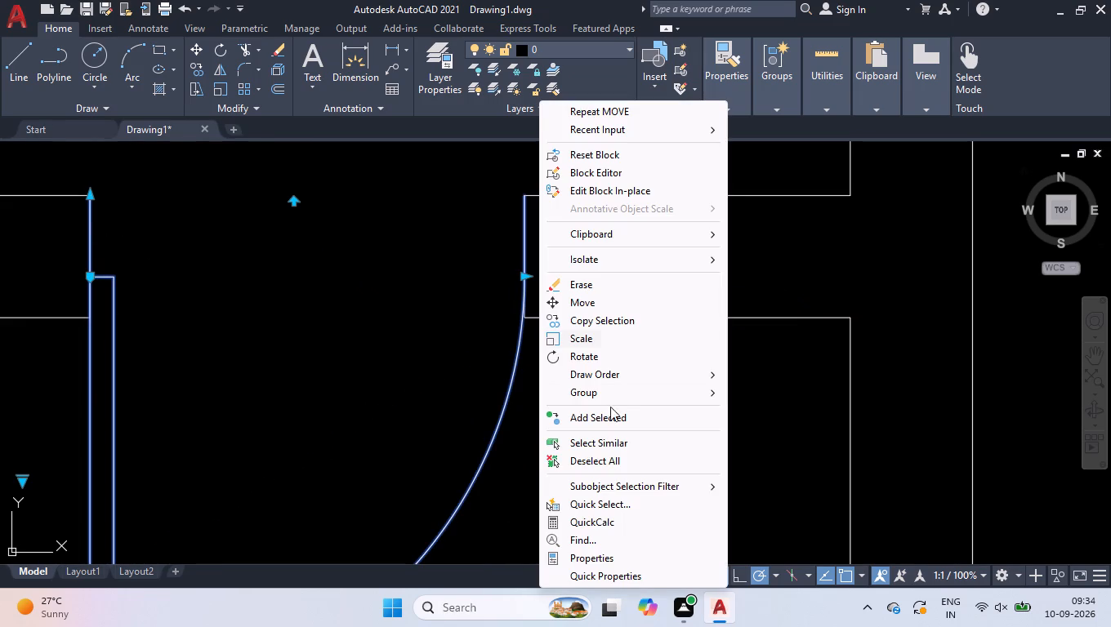
{"action": "left_click", "coordinate": [621, 458]}
Flip the southeasternmost spare door block vertically so that its leaf swings downward.
{"action": "scroll", "coordinate": [704, 393], "scroll_direction": "down", "scroll_amount": 7}
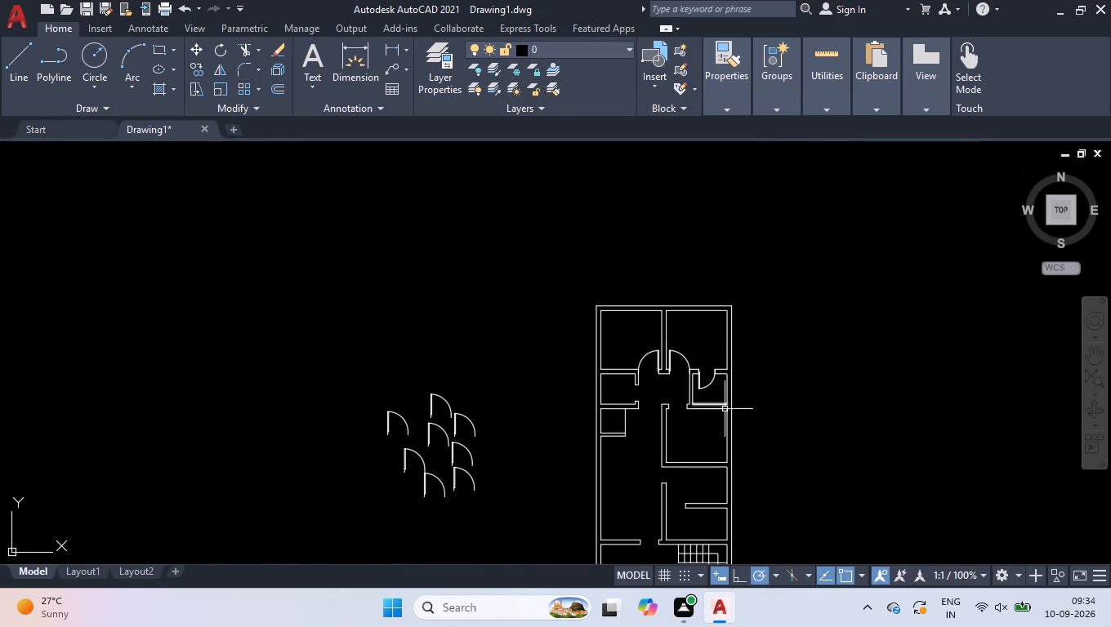
{"action": "scroll", "coordinate": [442, 477], "scroll_direction": "up", "scroll_amount": 1}
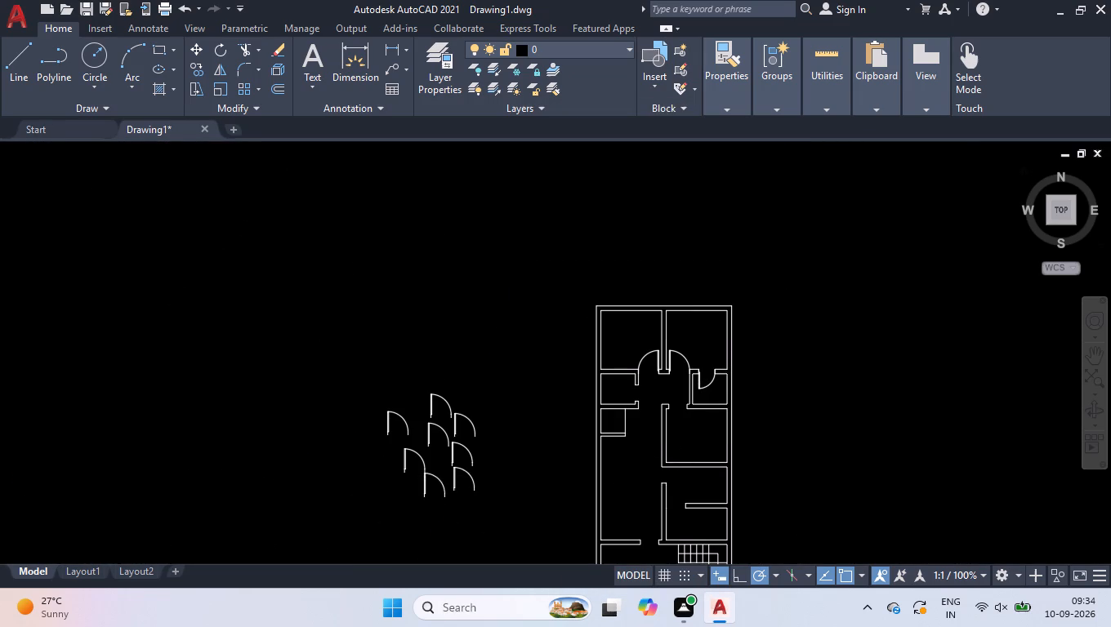
{"action": "scroll", "coordinate": [442, 477], "scroll_direction": "up", "scroll_amount": 1}
{"action": "left_click", "coordinate": [515, 485]}
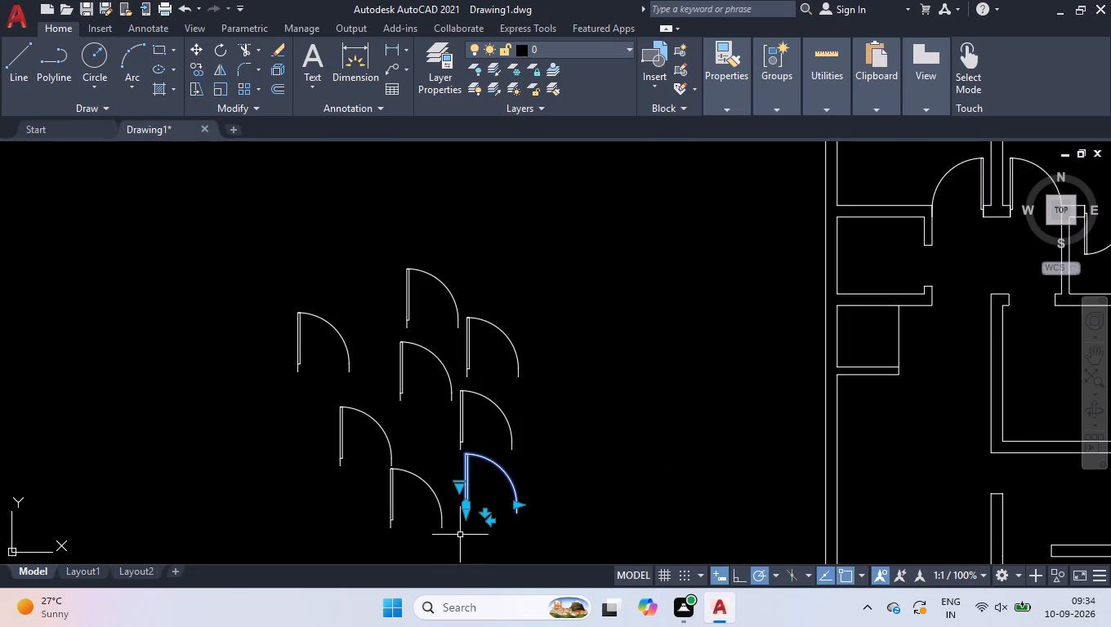
{"action": "scroll", "coordinate": [480, 522], "scroll_direction": "up", "scroll_amount": 1}
{"action": "left_click", "coordinate": [484, 509]}
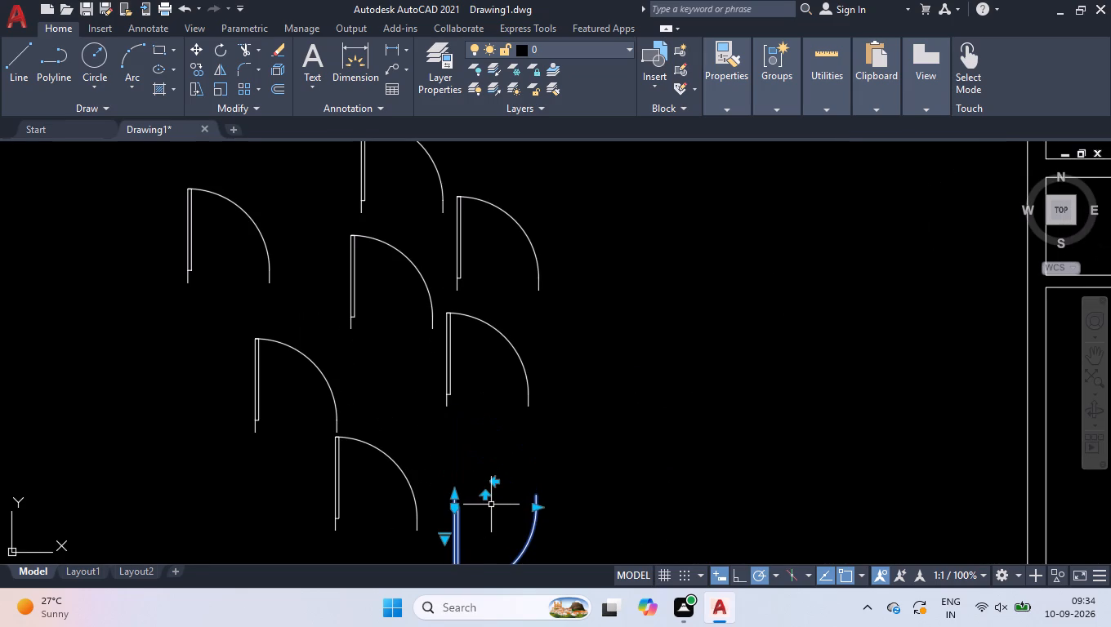
Move the flipped door by its hinge-side jamb endpoint to the upper west jamb corner of the middle east room's top opening.
{"action": "key", "text": "m"}
{"action": "key", "text": "Return"}
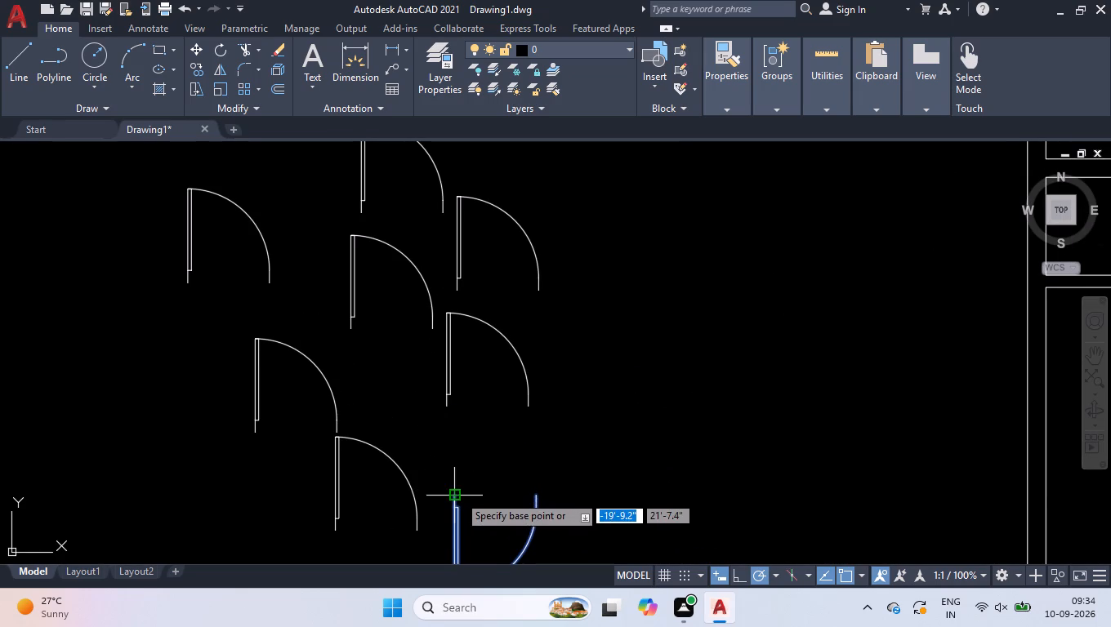
{"action": "left_click", "coordinate": [458, 495]}
{"action": "scroll", "coordinate": [475, 474], "scroll_direction": "down", "scroll_amount": 2}
{"action": "scroll", "coordinate": [892, 324], "scroll_direction": "up", "scroll_amount": 2}
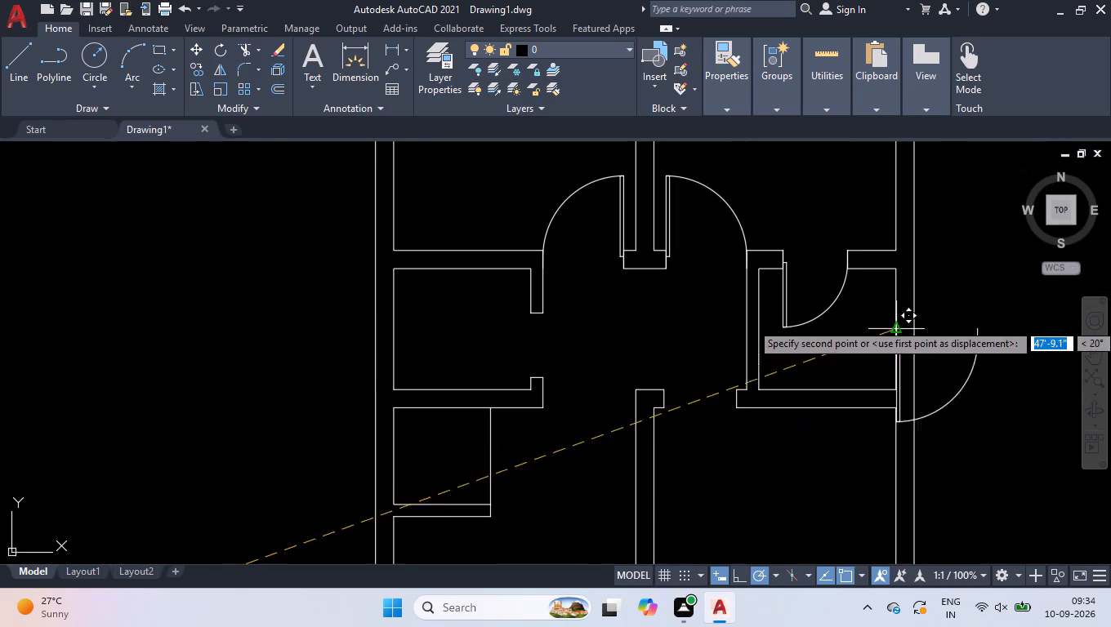
{"action": "left_click", "coordinate": [665, 389]}
Flip the southernmost spare door block so that its hinge is on the east side.
{"action": "scroll", "coordinate": [754, 399], "scroll_direction": "down", "scroll_amount": 2}
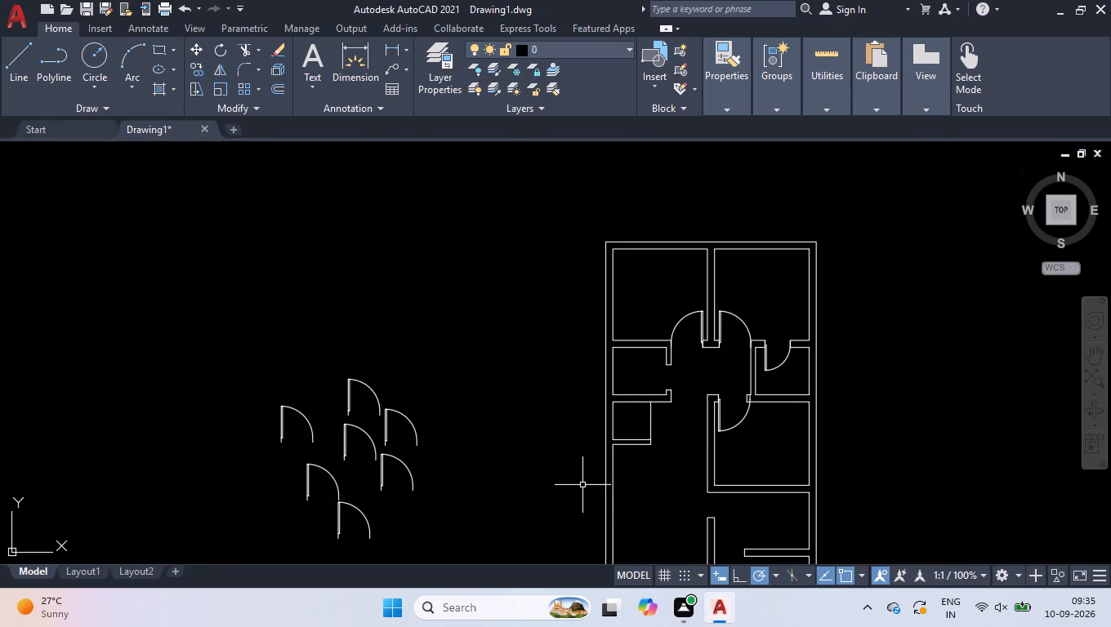
{"action": "left_click_drag", "start_coordinate": [375, 525], "coordinate": [330, 534]}
{"action": "scroll", "coordinate": [332, 536], "scroll_direction": "up", "scroll_amount": 1}
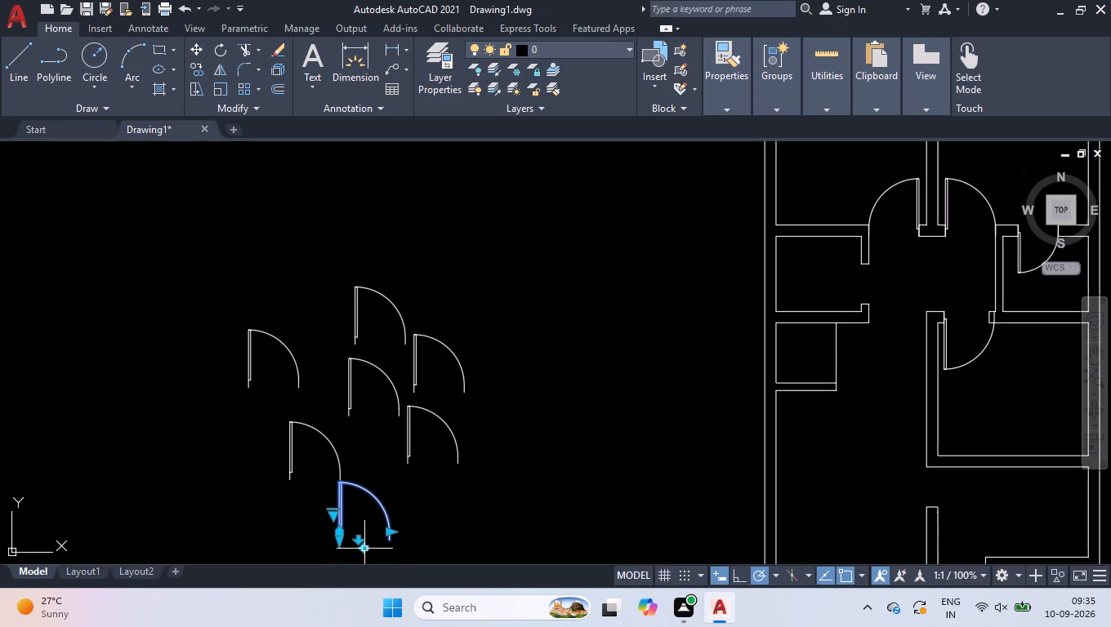
{"action": "left_click", "coordinate": [360, 549]}
Move the flipped door by its hinge-side jamb endpoint into the large west room, just west of the lower central partition.
{"action": "key", "text": "space"}
{"action": "left_click", "coordinate": [388, 541]}
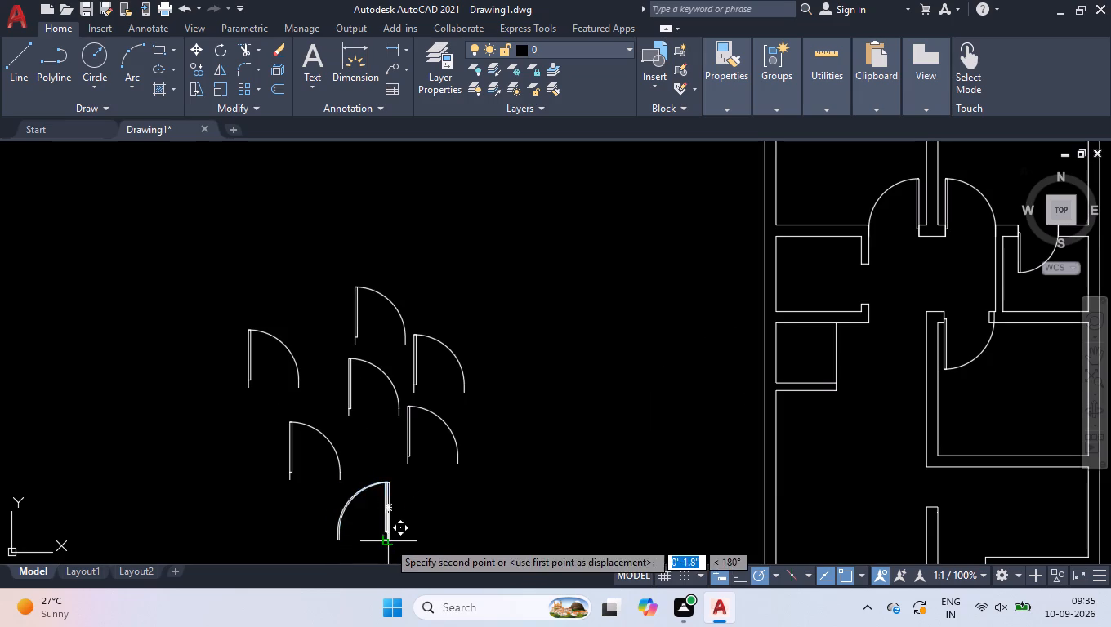
{"action": "scroll", "coordinate": [408, 509], "scroll_direction": "down", "scroll_amount": 2}
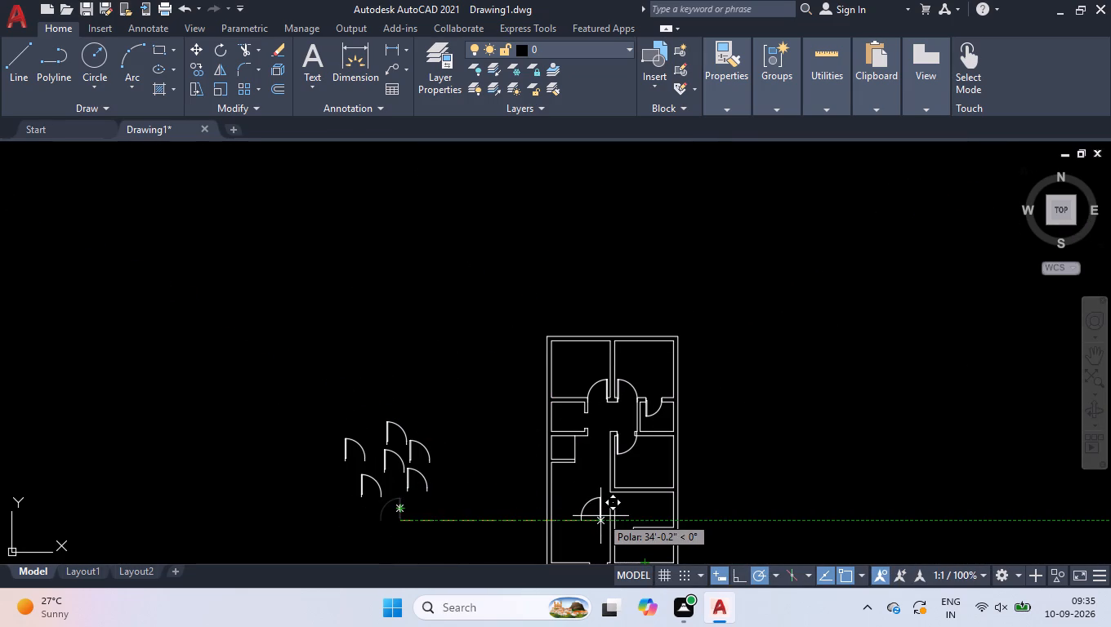
{"action": "scroll", "coordinate": [596, 553], "scroll_direction": "up", "scroll_amount": 4}
{"action": "left_click", "coordinate": [598, 421]}
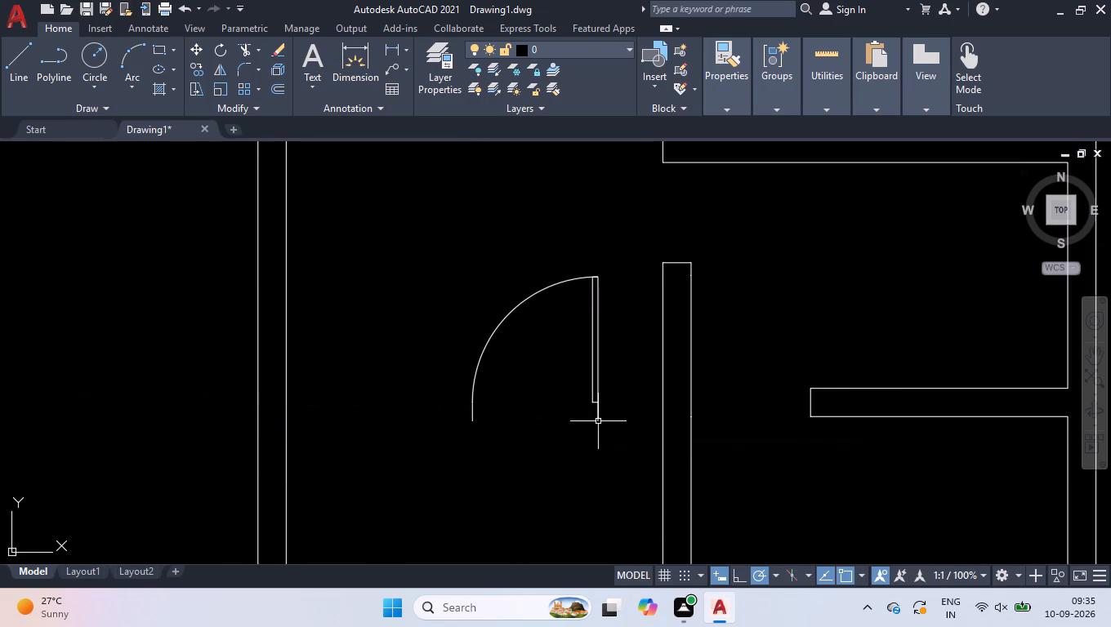
Flip the southeasternmost remaining spare door block so that its hinge is on the east side.
{"action": "scroll", "coordinate": [614, 424], "scroll_direction": "down", "scroll_amount": 3}
{"action": "left_click", "coordinate": [346, 330]}
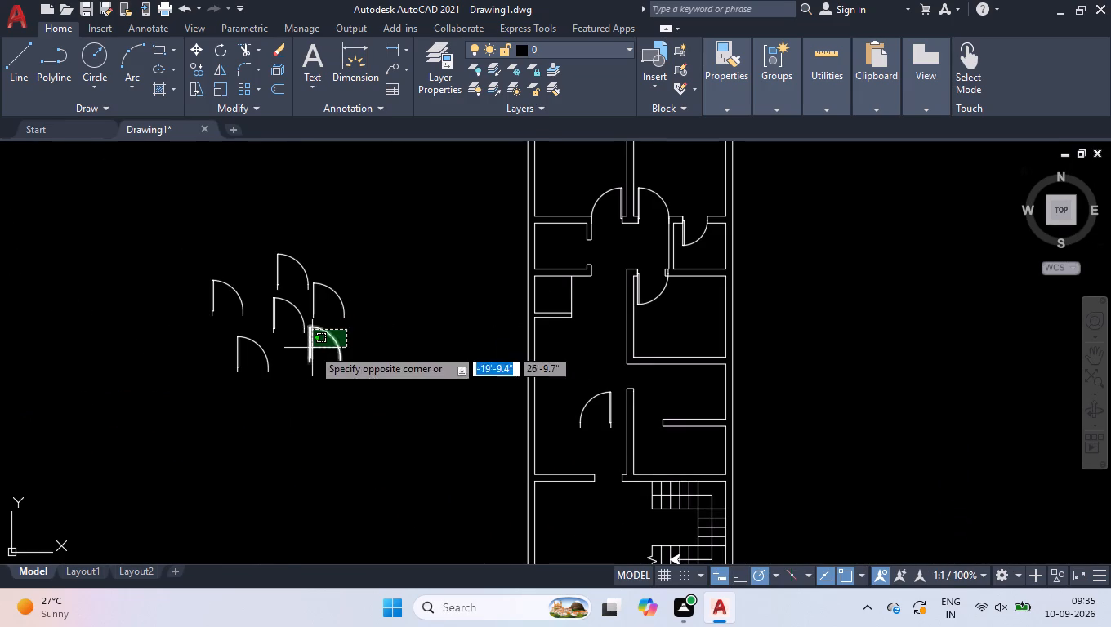
{"action": "left_click", "coordinate": [312, 348]}
{"action": "scroll", "coordinate": [314, 349], "scroll_direction": "up", "scroll_amount": 1}
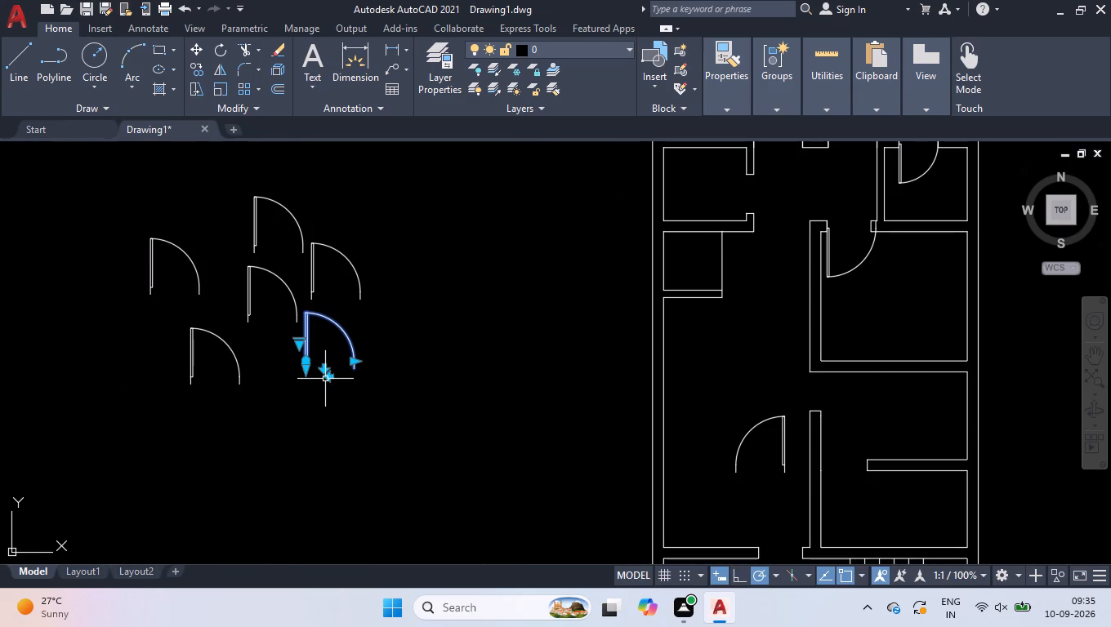
{"action": "left_click", "coordinate": [329, 378]}
Move the flipped door by its hinge-side jamb endpoint to the outer east jamb corner of the entrance opening in the south wall.
{"action": "key", "text": "space"}
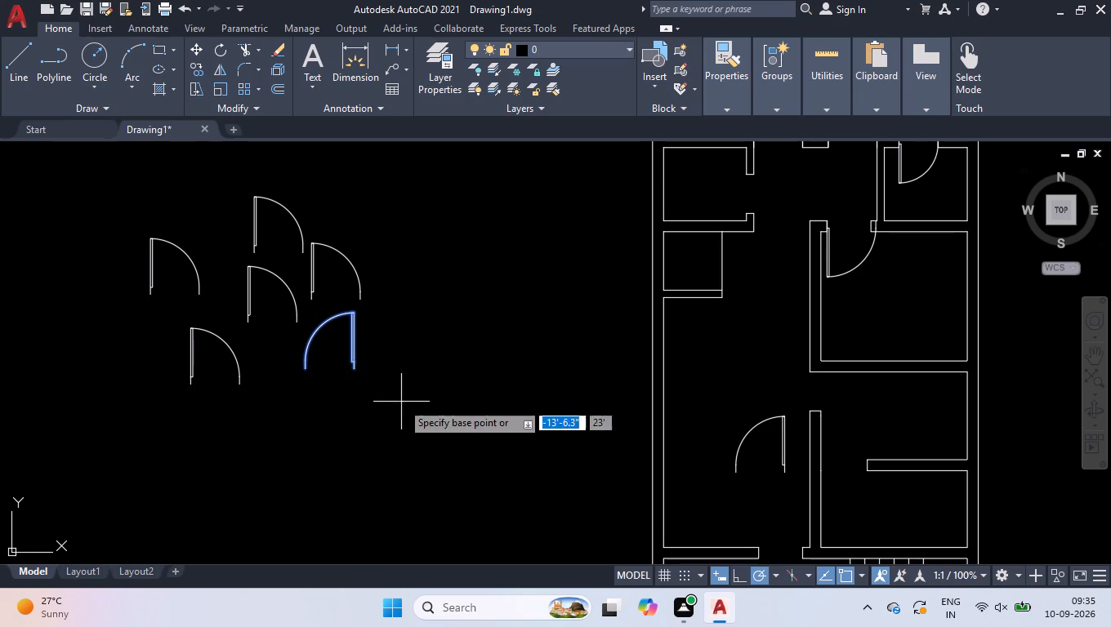
{"action": "left_click", "coordinate": [355, 368]}
{"action": "scroll", "coordinate": [483, 364], "scroll_direction": "down", "scroll_amount": 2}
{"action": "scroll", "coordinate": [594, 510], "scroll_direction": "up", "scroll_amount": 3}
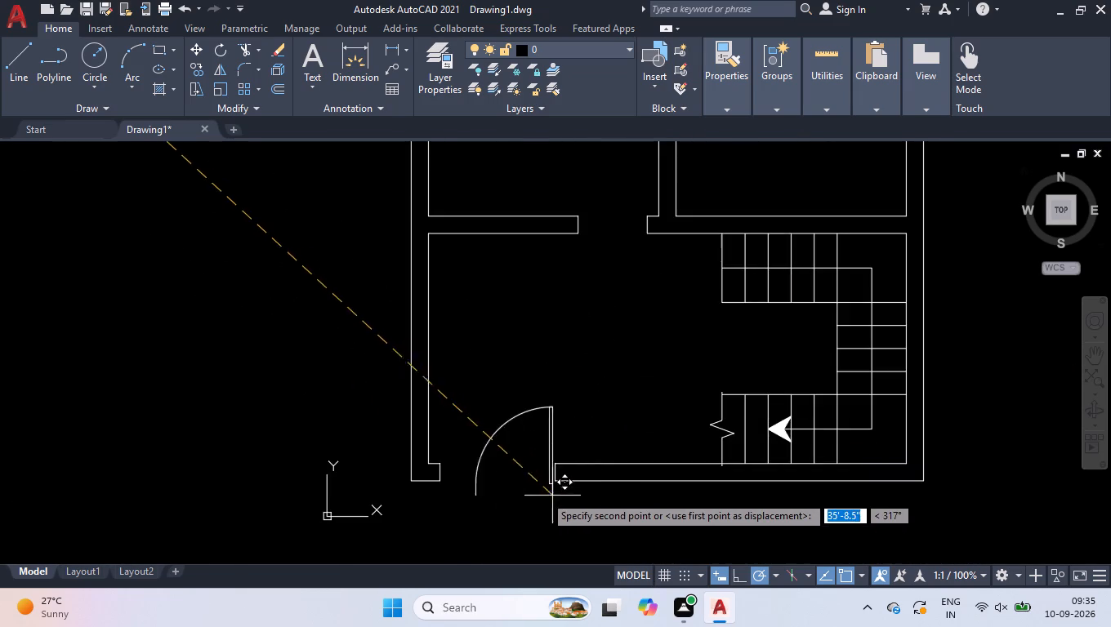
{"action": "scroll", "coordinate": [544, 495], "scroll_direction": "up", "scroll_amount": 3}
{"action": "left_click", "coordinate": [569, 440]}
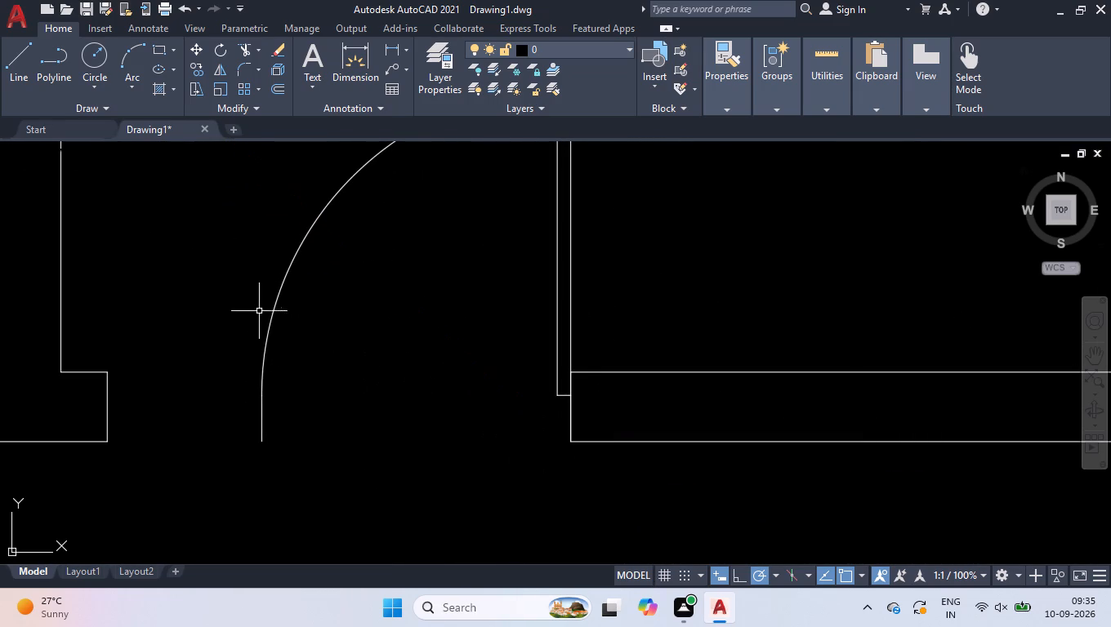
Resize the entrance's east door leaf to a 2'-6" width, keeping its hinge at the east jamb.
{"action": "left_click", "coordinate": [250, 303]}
{"action": "double_click", "coordinate": [286, 339]}
{"action": "left_click", "coordinate": [227, 357]}
{"action": "scroll", "coordinate": [270, 406], "scroll_direction": "up", "scroll_amount": 1}
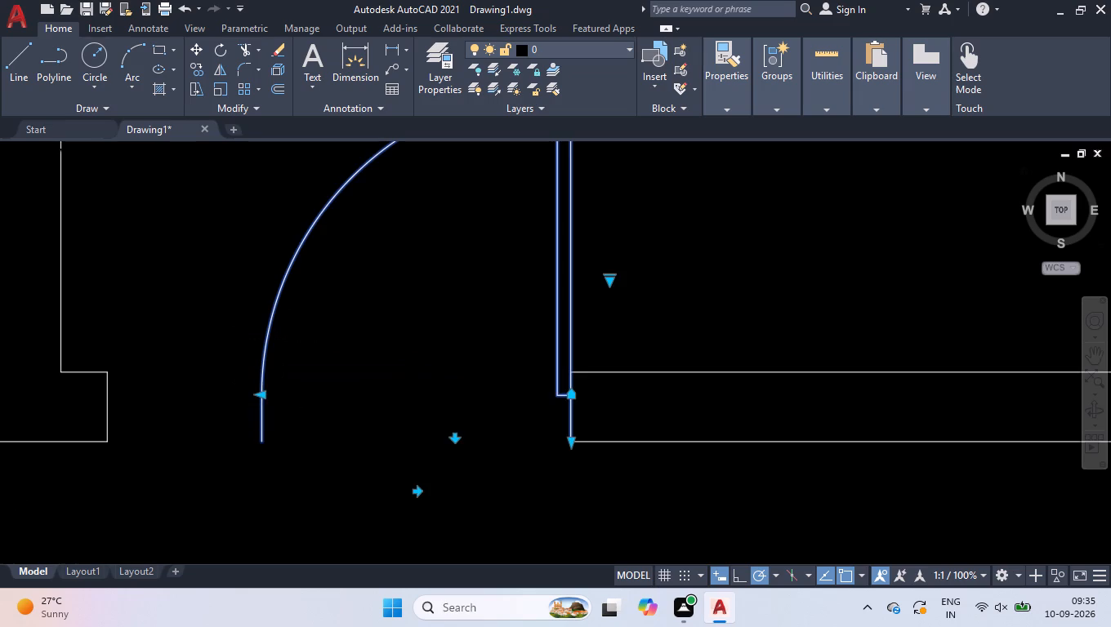
{"action": "left_click", "coordinate": [253, 392]}
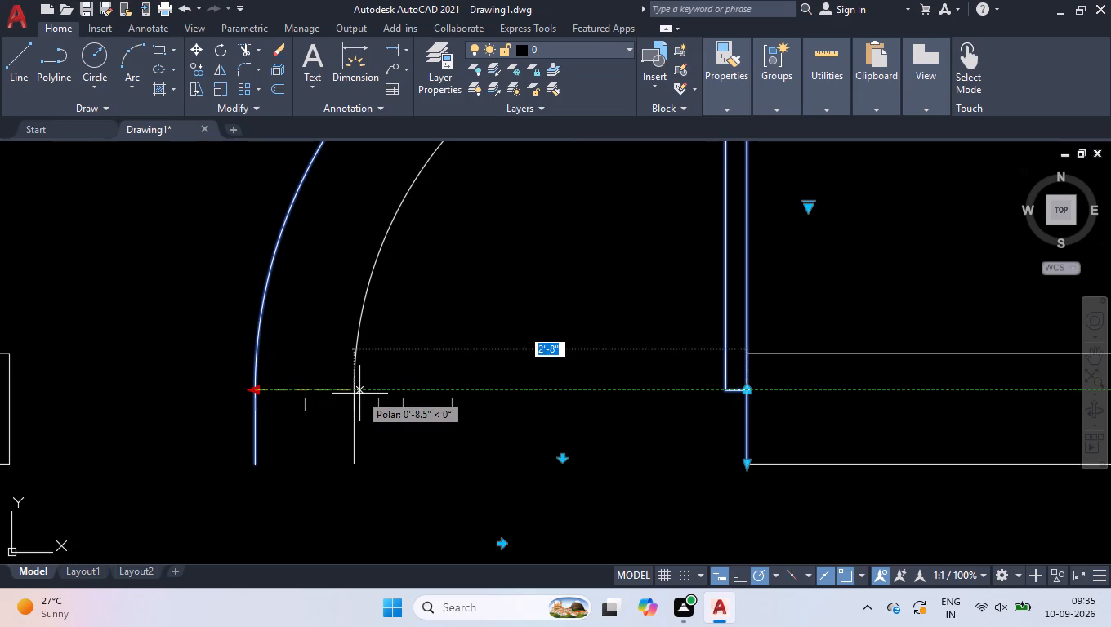
{"action": "left_click", "coordinate": [385, 394]}
{"action": "scroll", "coordinate": [490, 407], "scroll_direction": "down", "scroll_amount": 6}
{"action": "left_click", "coordinate": [210, 208]}
{"action": "left_click", "coordinate": [186, 216]}
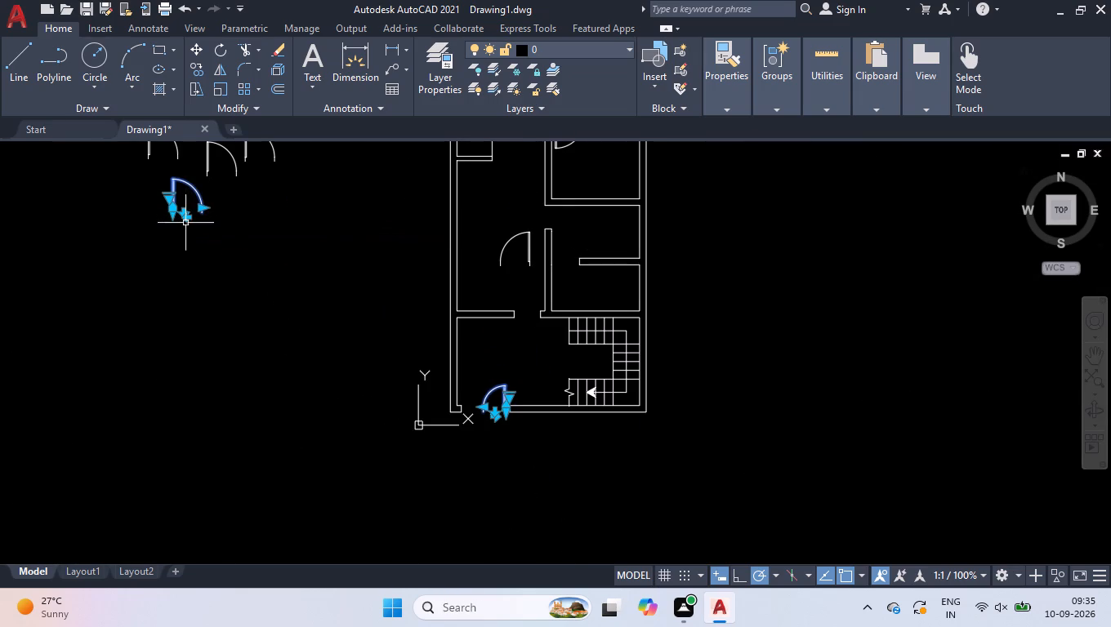
{"action": "right_click", "coordinate": [377, 318]}
{"action": "left_click", "coordinate": [464, 461]}
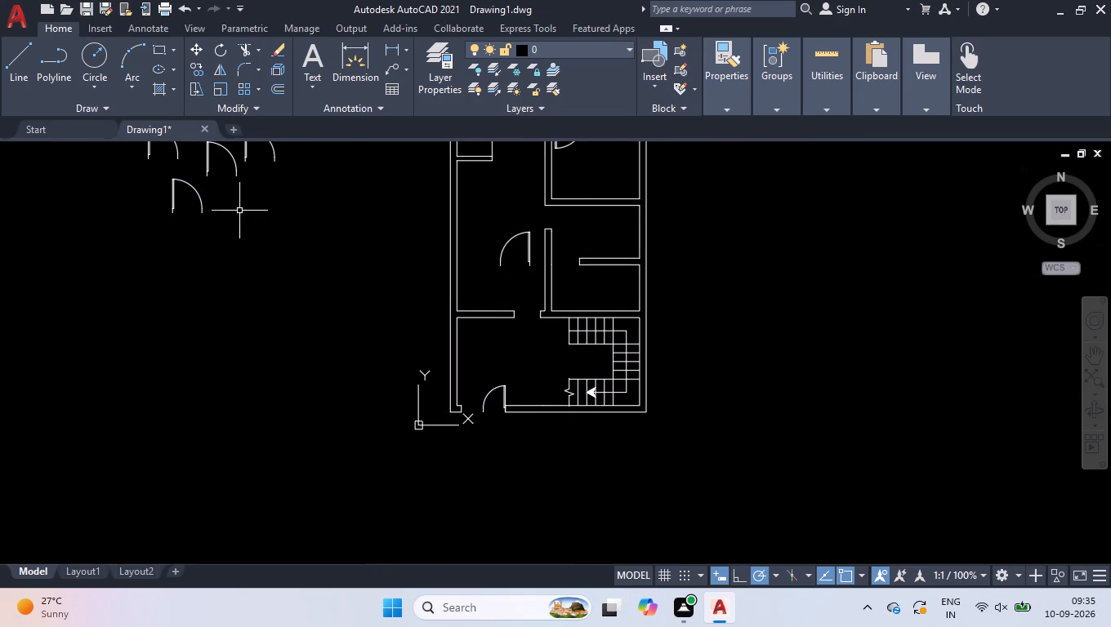
Move the southernmost spare door block by its hinge-side jamb endpoint to the outer west jamb corner of the entrance opening.
{"action": "left_click", "coordinate": [199, 194]}
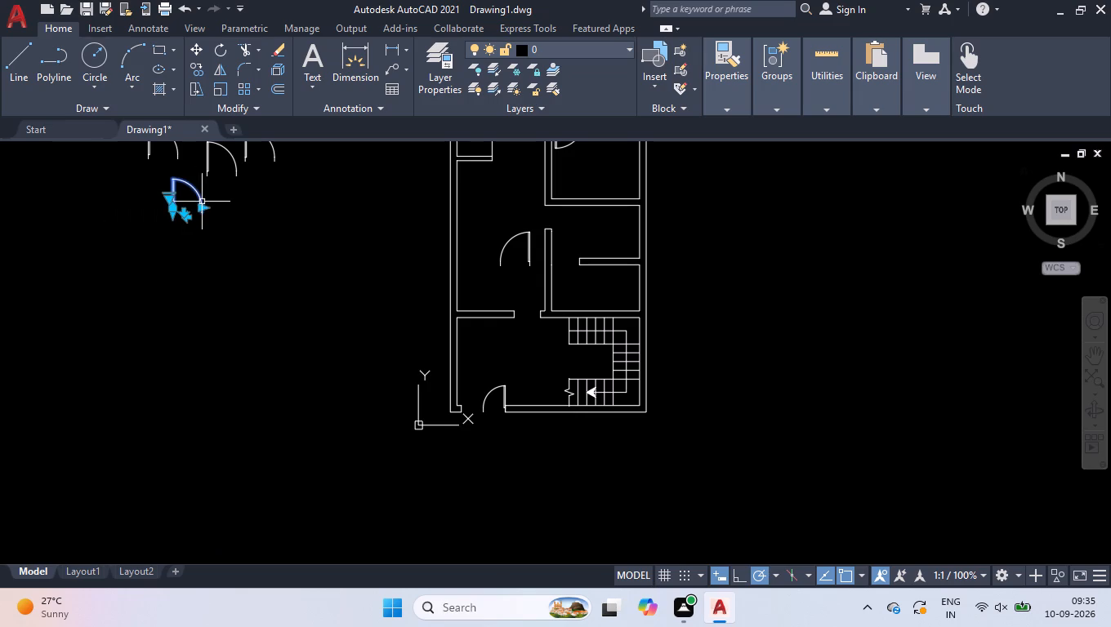
{"action": "key", "text": "space"}
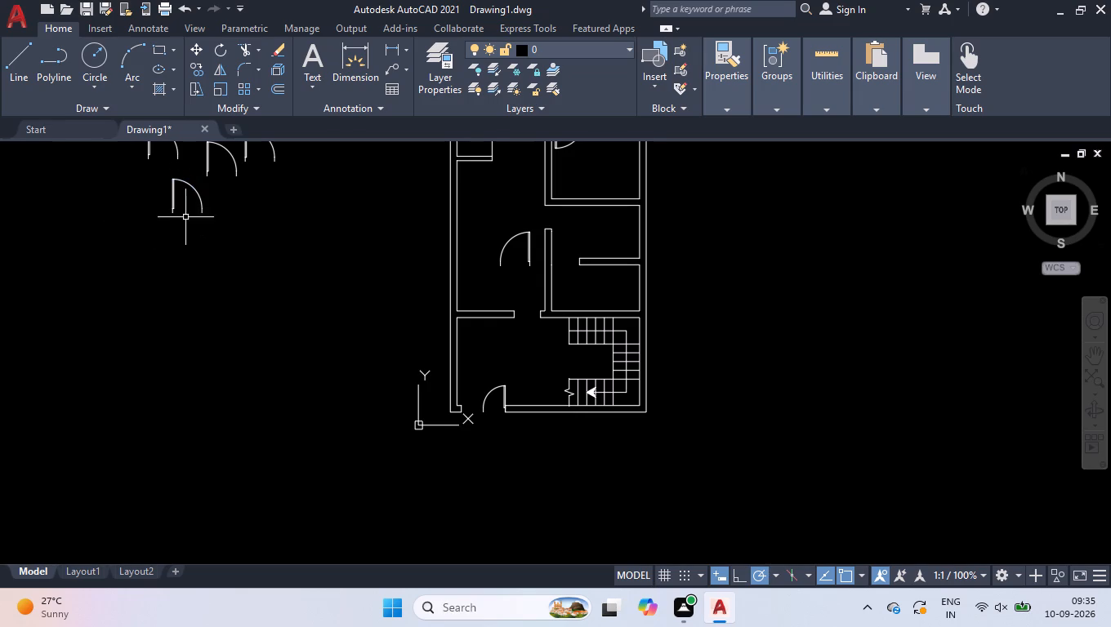
{"action": "left_click", "coordinate": [185, 184]}
{"action": "key", "text": "m"}
{"action": "key", "text": "Return"}
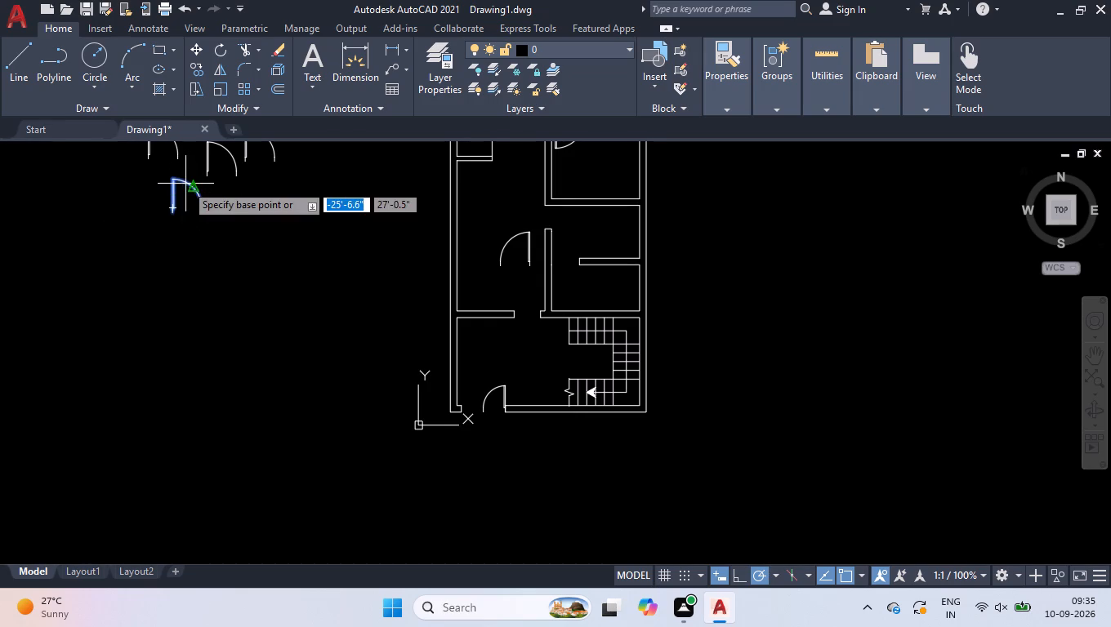
{"action": "scroll", "coordinate": [178, 180], "scroll_direction": "up", "scroll_amount": 4}
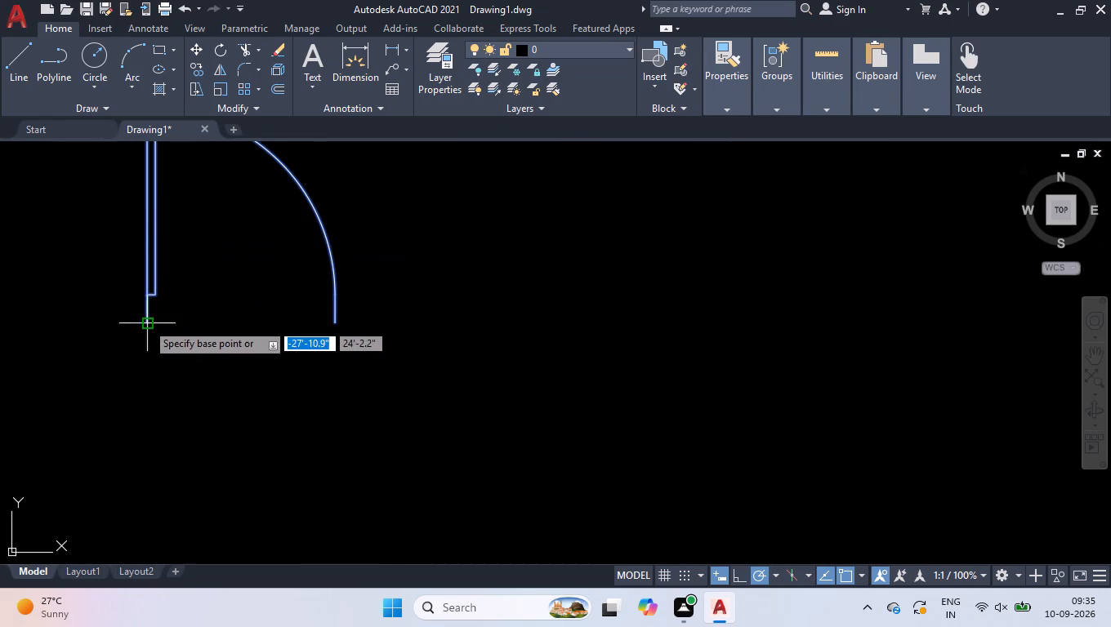
{"action": "left_click", "coordinate": [146, 322]}
{"action": "scroll", "coordinate": [420, 339], "scroll_direction": "down", "scroll_amount": 5}
{"action": "scroll", "coordinate": [644, 500], "scroll_direction": "up", "scroll_amount": 3}
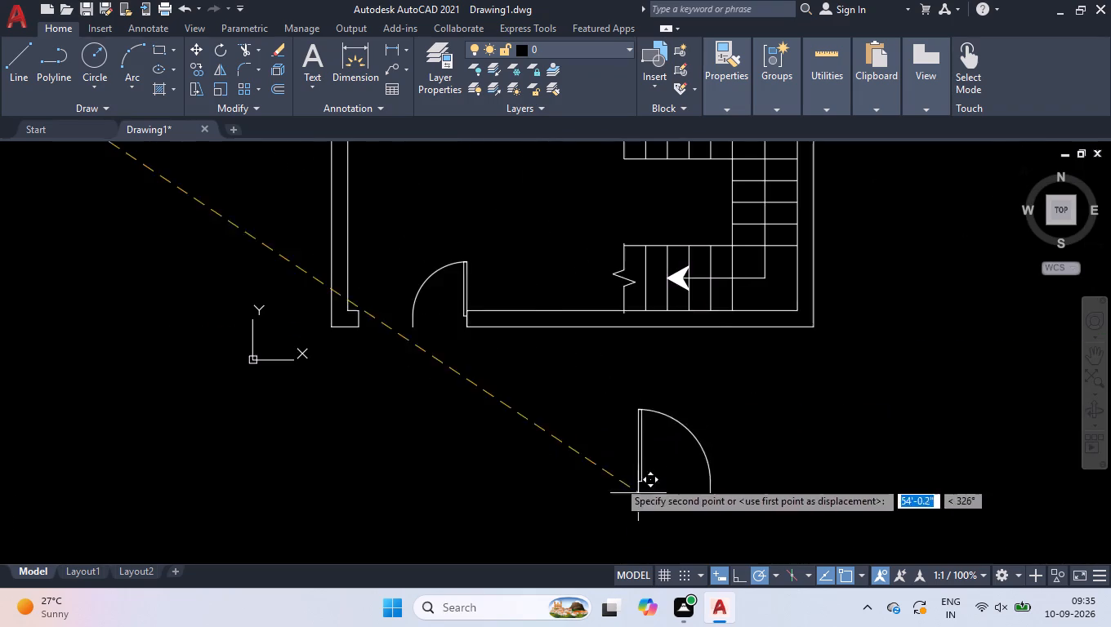
{"action": "scroll", "coordinate": [296, 250], "scroll_direction": "up", "scroll_amount": 2}
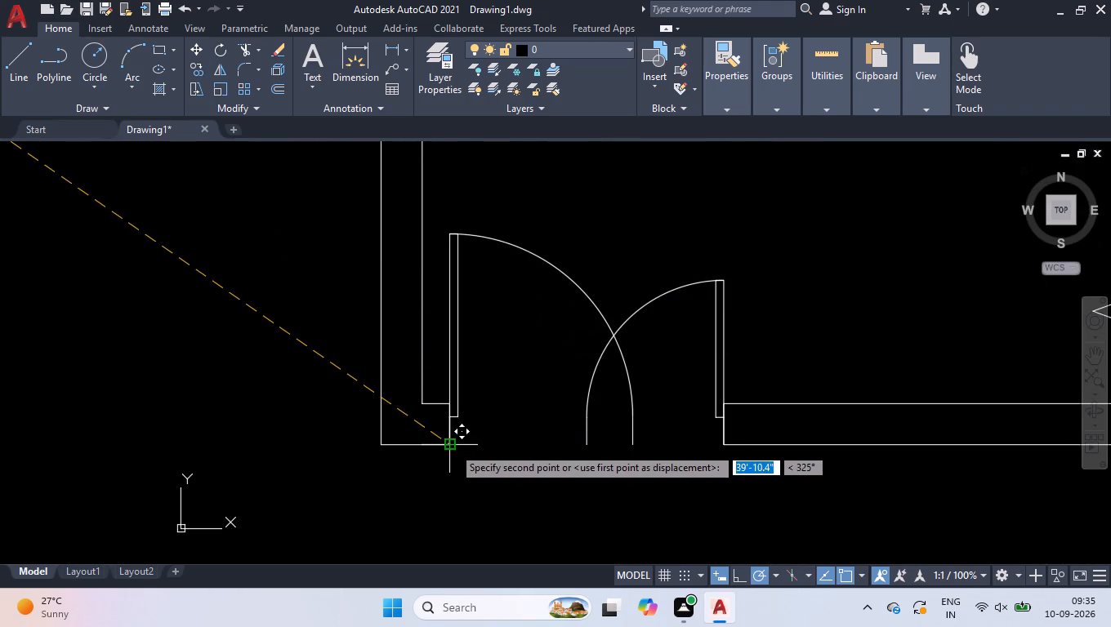
{"action": "left_click", "coordinate": [453, 447]}
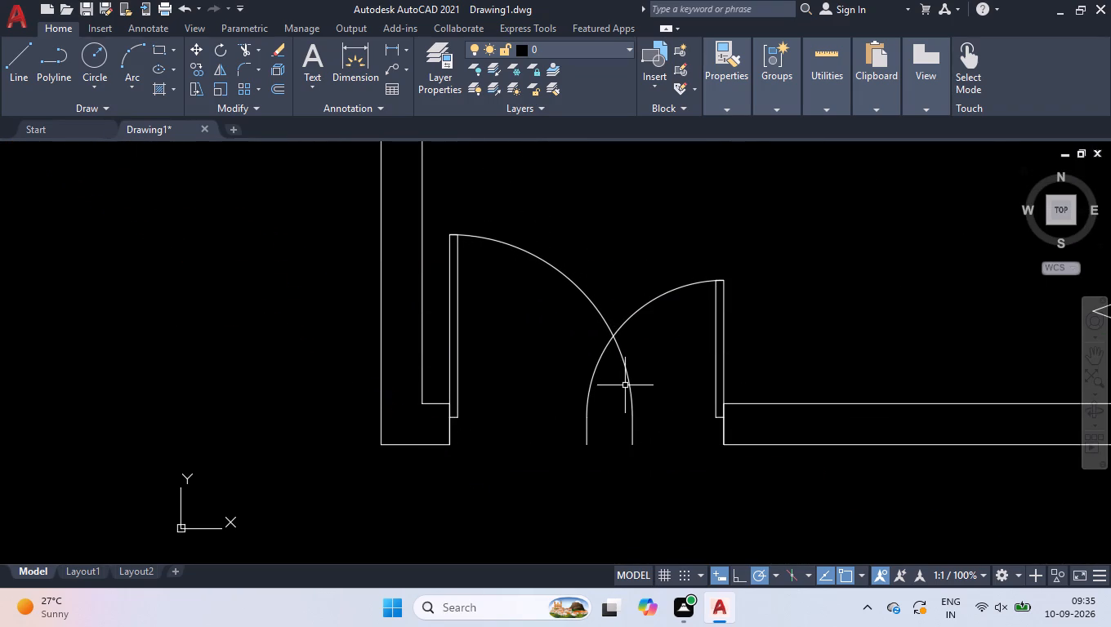
Resize the entrance's west door leaf to a 2'-6" width so that it meets the east leaf.
{"action": "left_click", "coordinate": [631, 380]}
{"action": "scroll", "coordinate": [626, 429], "scroll_direction": "up", "scroll_amount": 2}
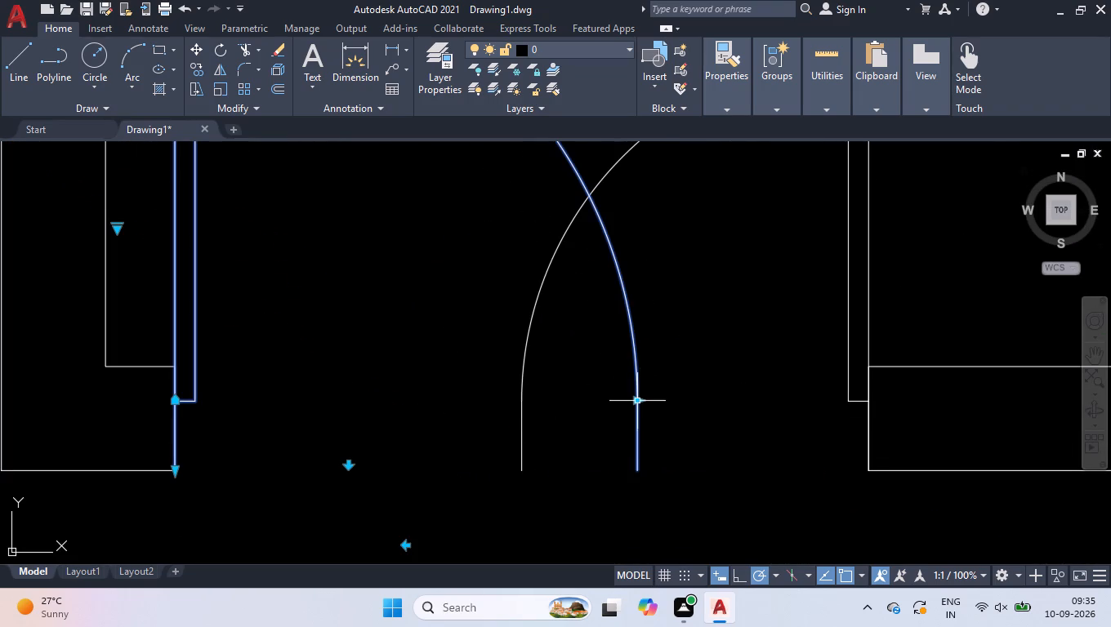
{"action": "left_click", "coordinate": [639, 399]}
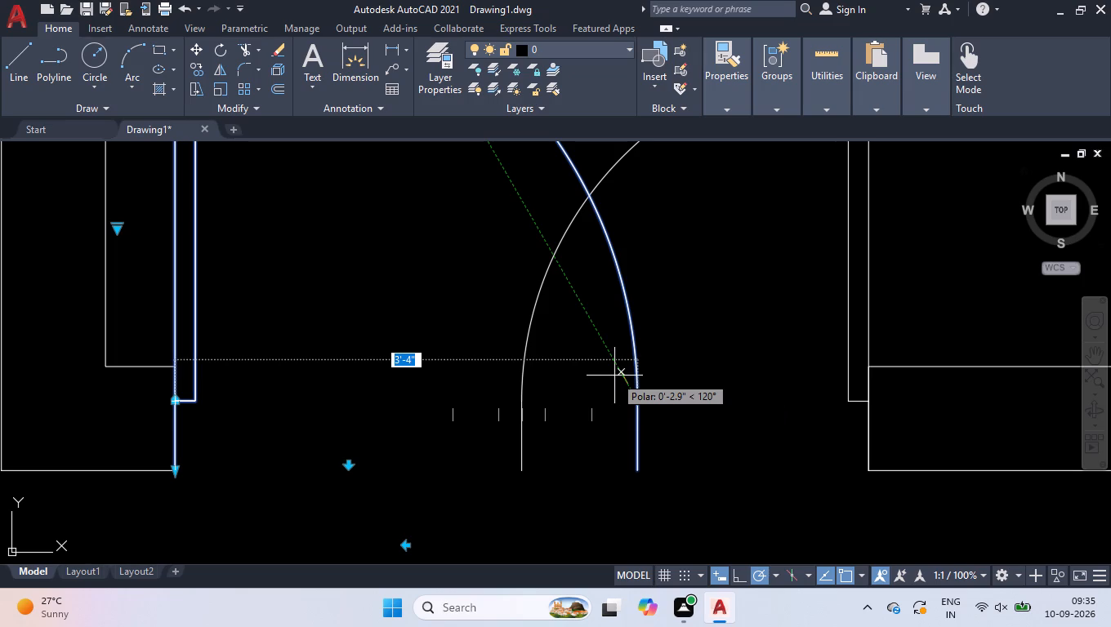
{"action": "left_click", "coordinate": [525, 412]}
{"action": "right_click", "coordinate": [582, 408]}
{"action": "left_click", "coordinate": [619, 460]}
{"action": "scroll", "coordinate": [622, 468], "scroll_direction": "down", "scroll_amount": 1}
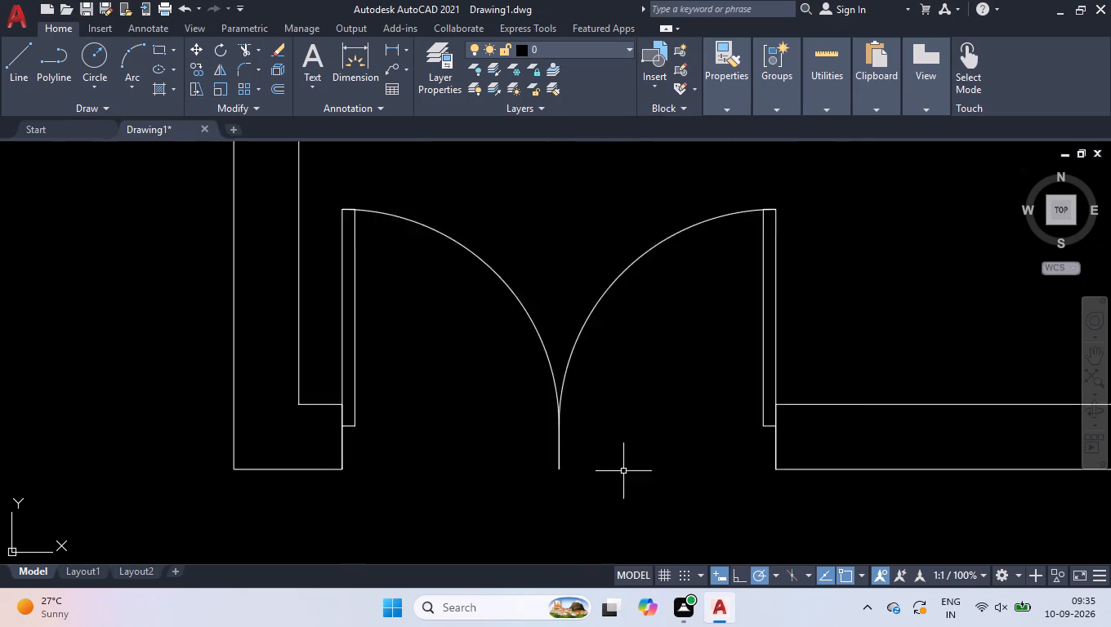
Move the large west room's door by its hinge-side jamb endpoint to the lower east jamb corner of that room's south opening.
{"action": "scroll", "coordinate": [623, 472], "scroll_direction": "down", "scroll_amount": 5}
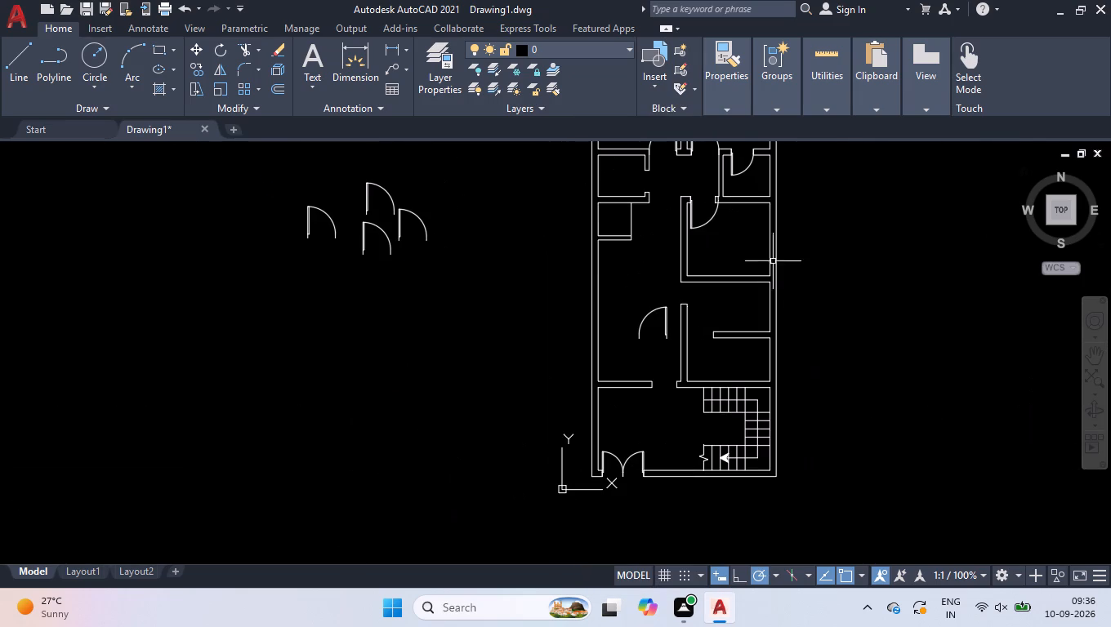
{"action": "left_click", "coordinate": [668, 336]}
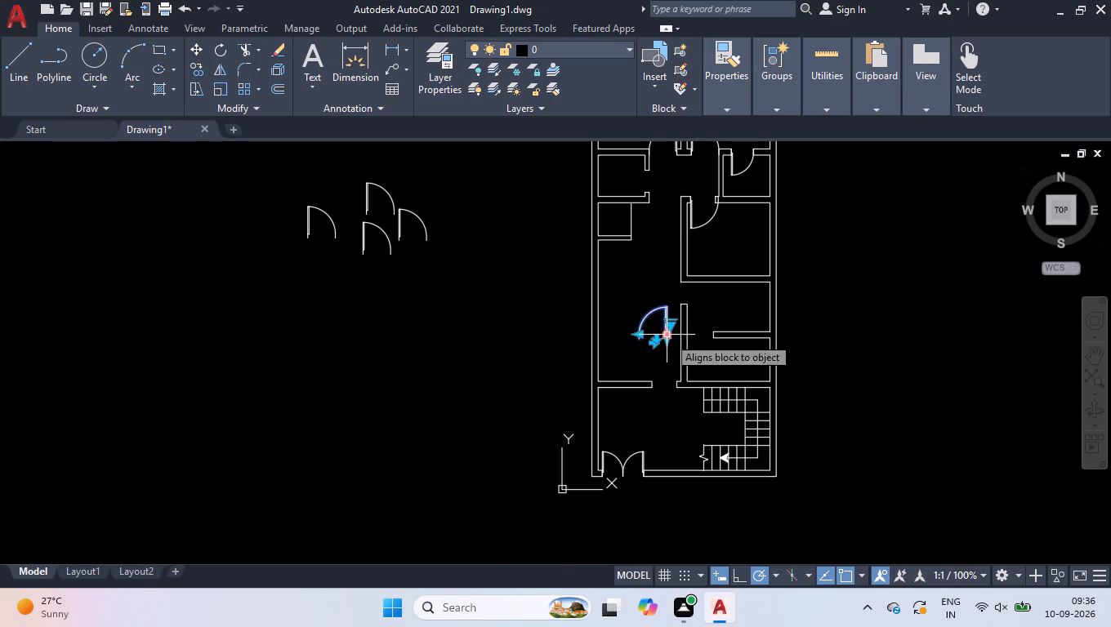
{"action": "scroll", "coordinate": [667, 352], "scroll_direction": "up", "scroll_amount": 5}
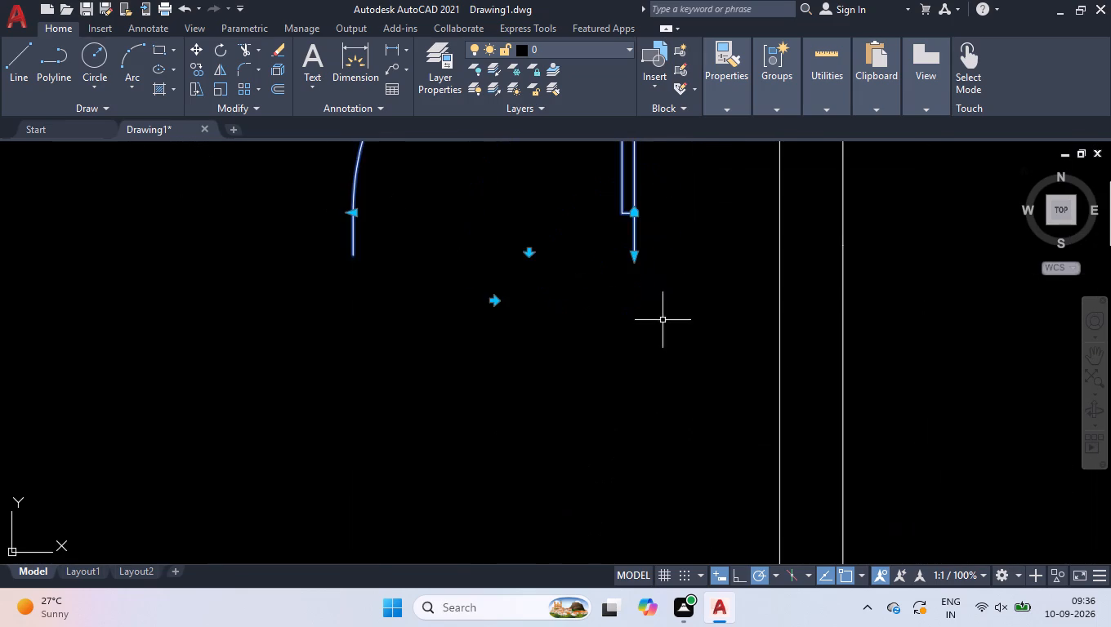
{"action": "key", "text": "space"}
{"action": "left_click", "coordinate": [634, 247]}
{"action": "key", "text": "m"}
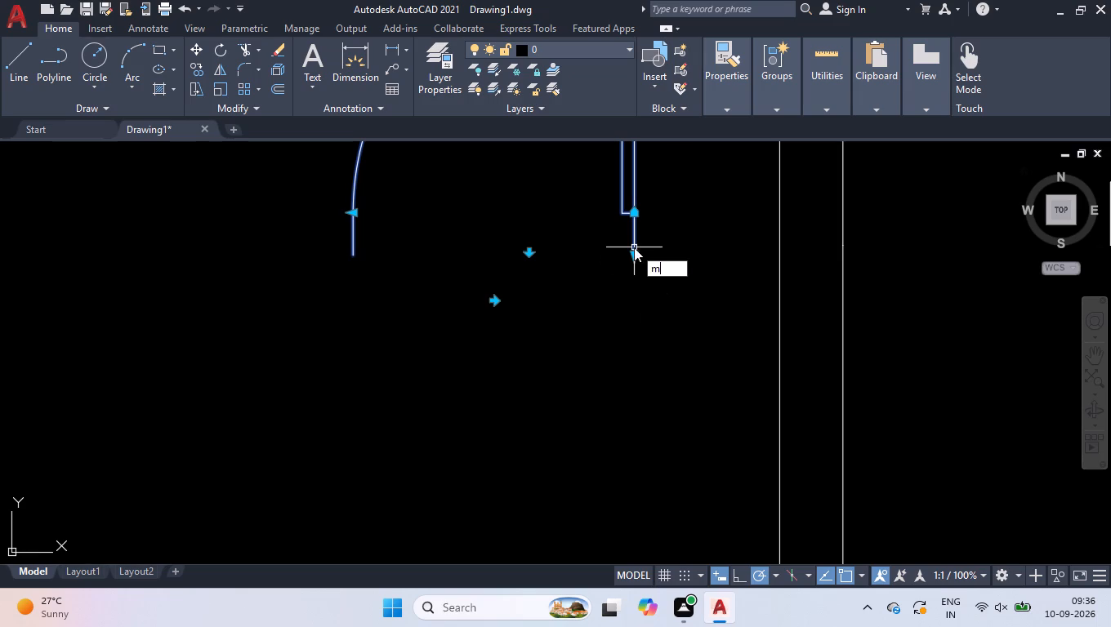
{"action": "key", "text": "Return"}
{"action": "left_click", "coordinate": [636, 256]}
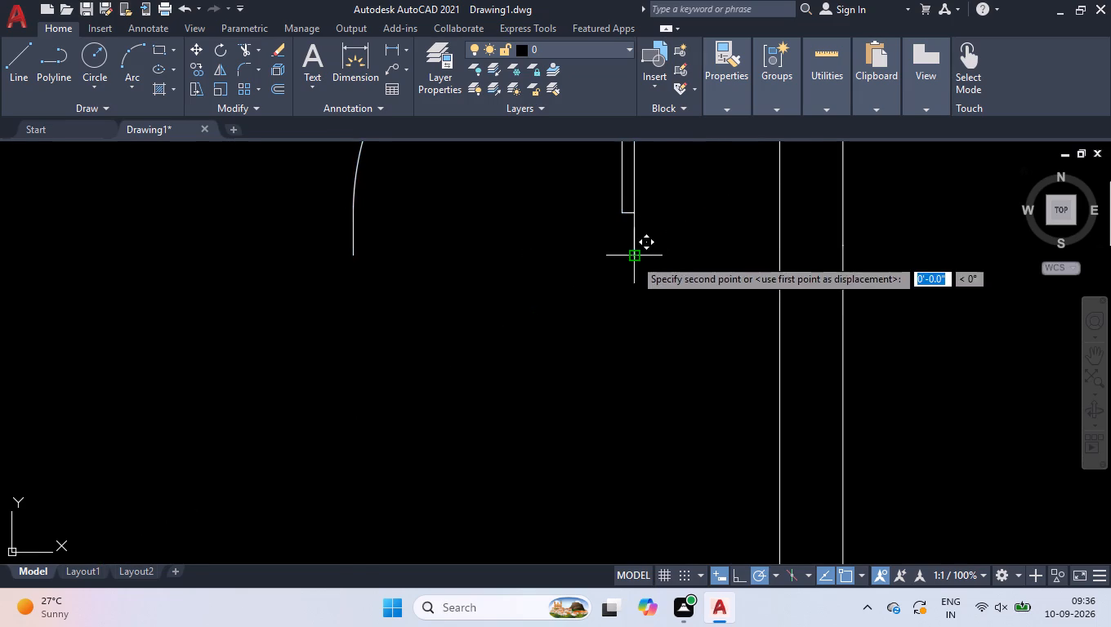
{"action": "scroll", "coordinate": [640, 268], "scroll_direction": "down", "scroll_amount": 2}
{"action": "scroll", "coordinate": [676, 457], "scroll_direction": "up", "scroll_amount": 3}
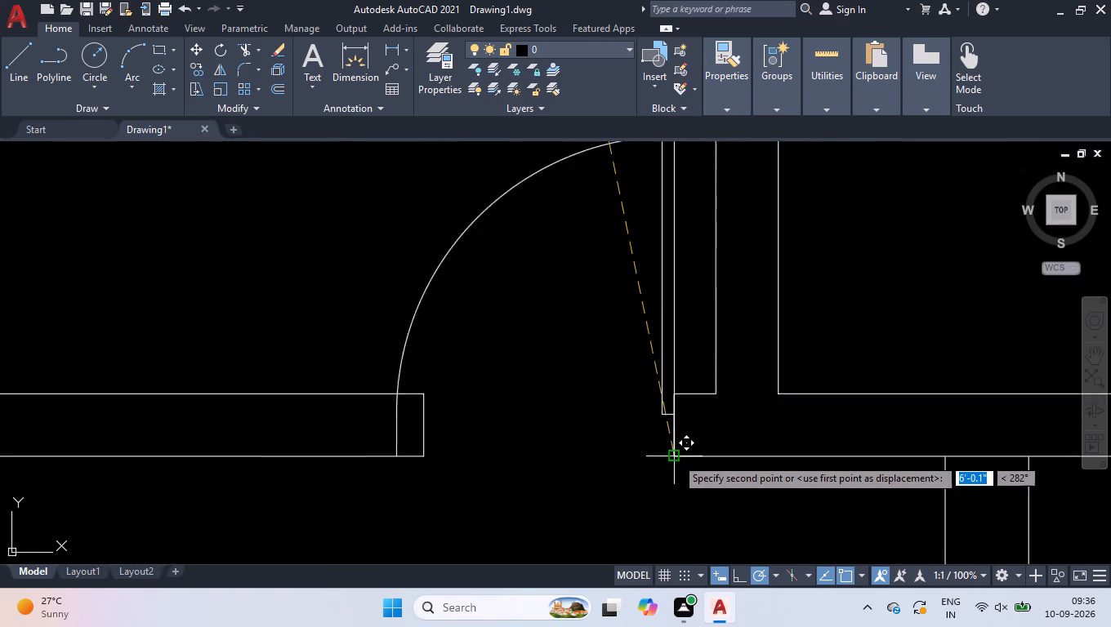
{"action": "left_click", "coordinate": [669, 457]}
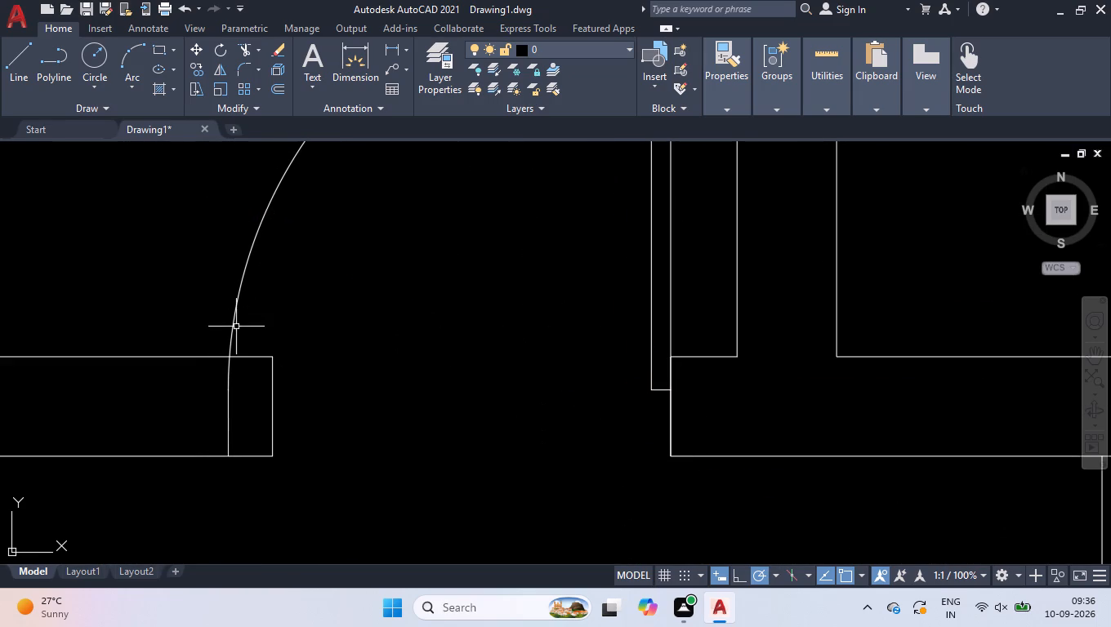
Resize the large west room's south door so that its swing ends at the opening's west jamb.
{"action": "left_click", "coordinate": [236, 327]}
{"action": "left_click", "coordinate": [222, 310]}
{"action": "scroll", "coordinate": [204, 384], "scroll_direction": "up", "scroll_amount": 2}
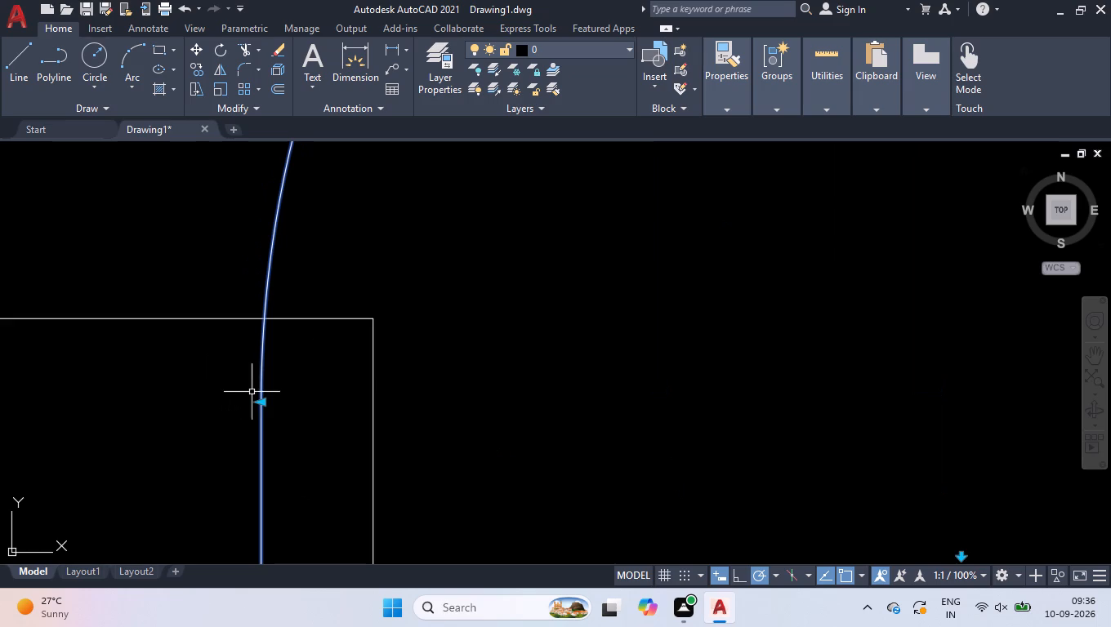
{"action": "left_click", "coordinate": [261, 399]}
{"action": "left_click", "coordinate": [366, 407]}
{"action": "right_click_drag", "start_coordinate": [480, 330], "coordinate": [471, 318]}
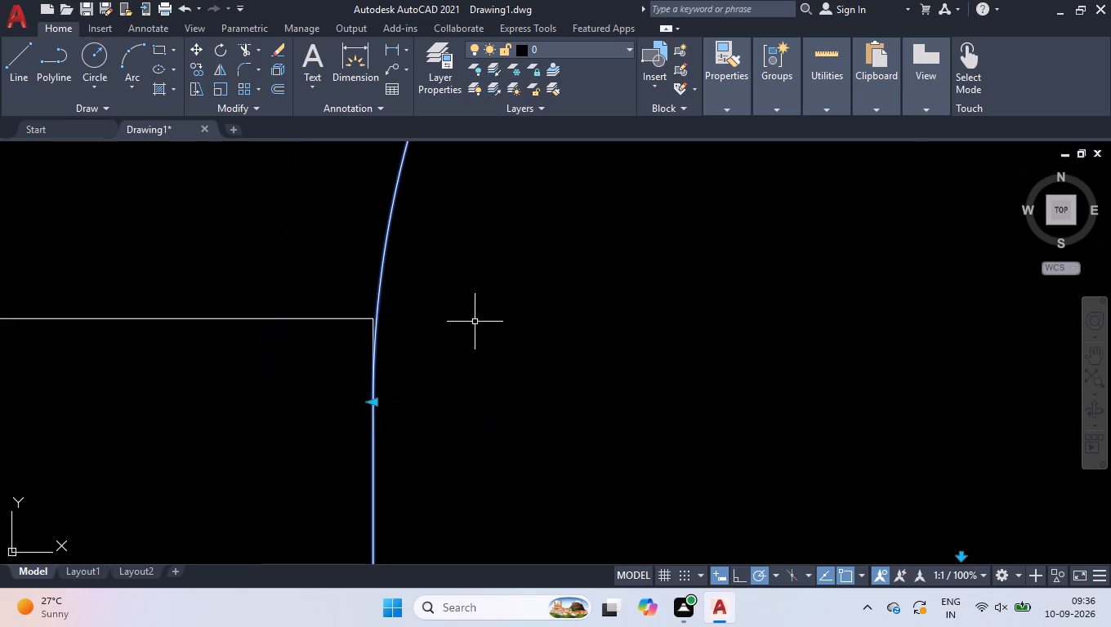
{"action": "right_click_drag", "start_coordinate": [471, 318], "coordinate": [470, 317]}
{"action": "left_click", "coordinate": [564, 468]}
Delete the three clustered spare door blocks outside the plan, keeping only the westernmost one.
{"action": "scroll", "coordinate": [557, 465], "scroll_direction": "down", "scroll_amount": 8}
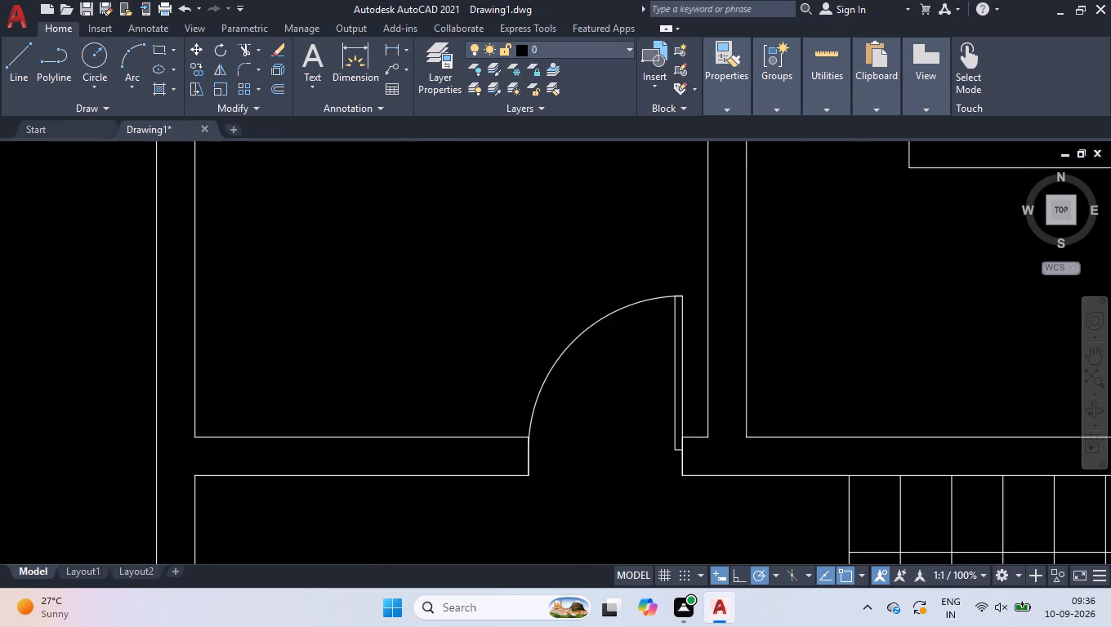
{"action": "scroll", "coordinate": [558, 452], "scroll_direction": "down", "scroll_amount": 1}
{"action": "scroll", "coordinate": [263, 291], "scroll_direction": "up", "scroll_amount": 1}
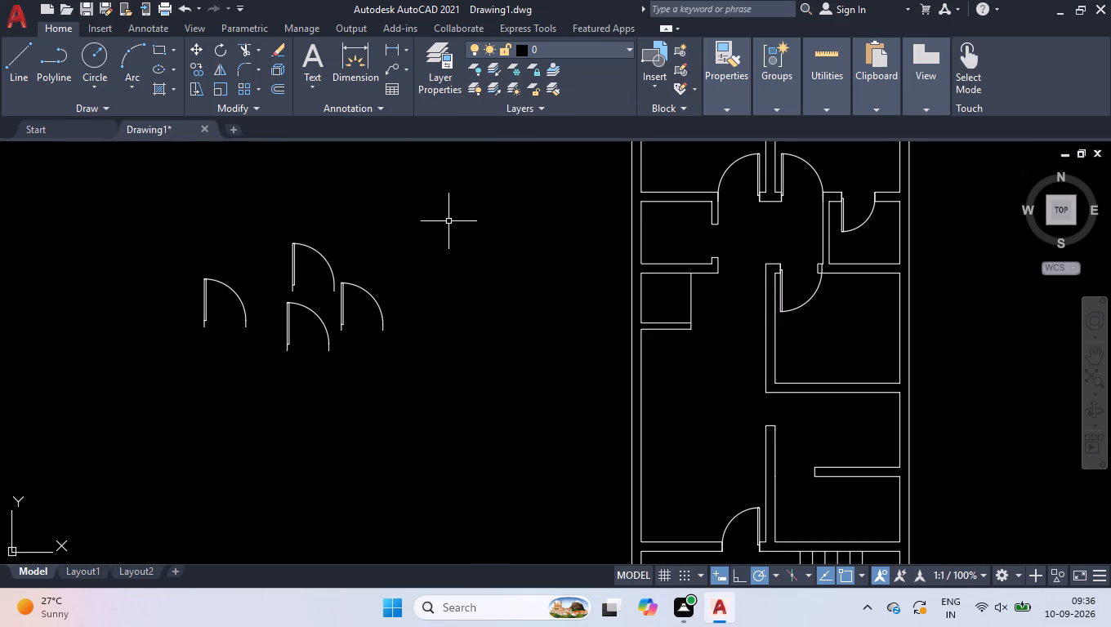
{"action": "left_click", "coordinate": [448, 221]}
{"action": "left_click", "coordinate": [297, 373]}
{"action": "key", "text": "Delete"}
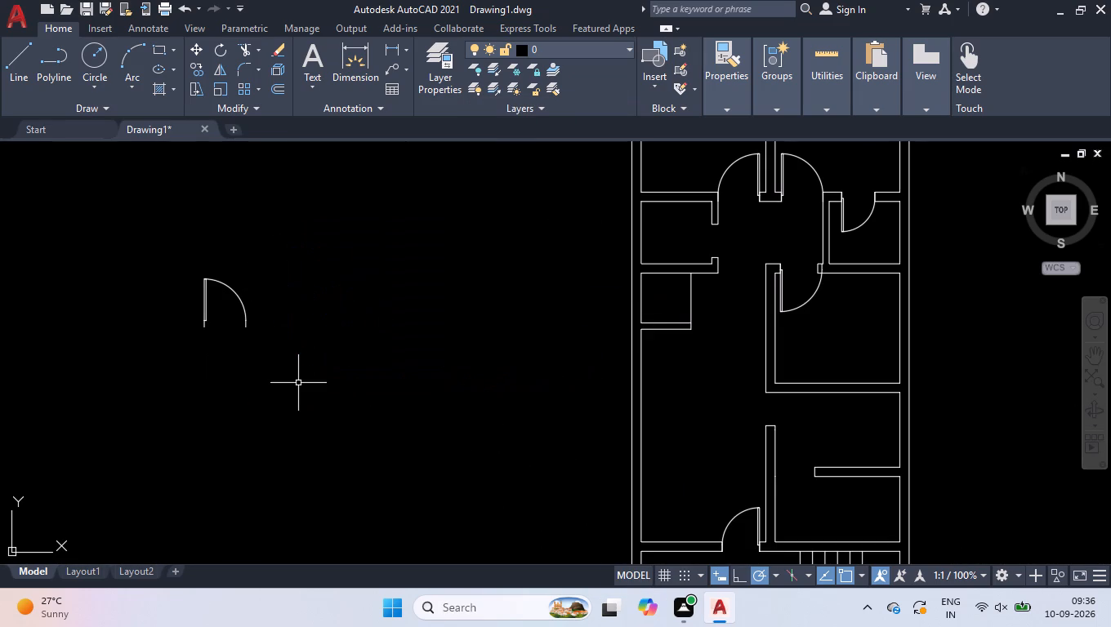
Rotate the remaining spare door block 90° counterclockwise about its hinge-side jamb endpoint with Ortho on.
{"action": "left_click", "coordinate": [252, 280]}
{"action": "left_click", "coordinate": [198, 322]}
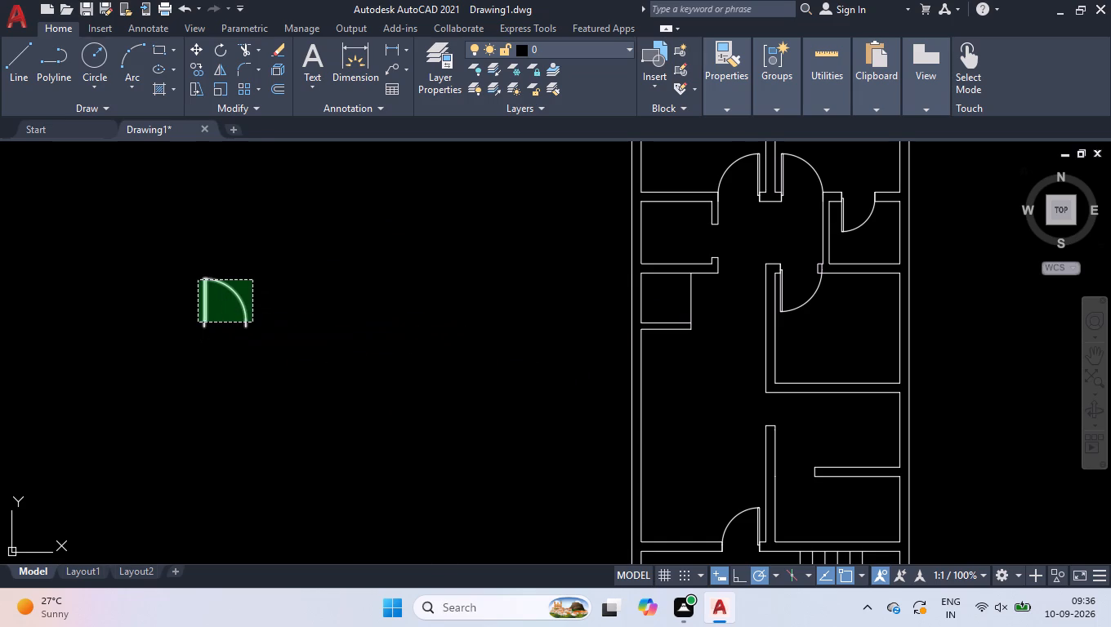
{"action": "type", "text": "ro"}
{"action": "key", "text": "Return"}
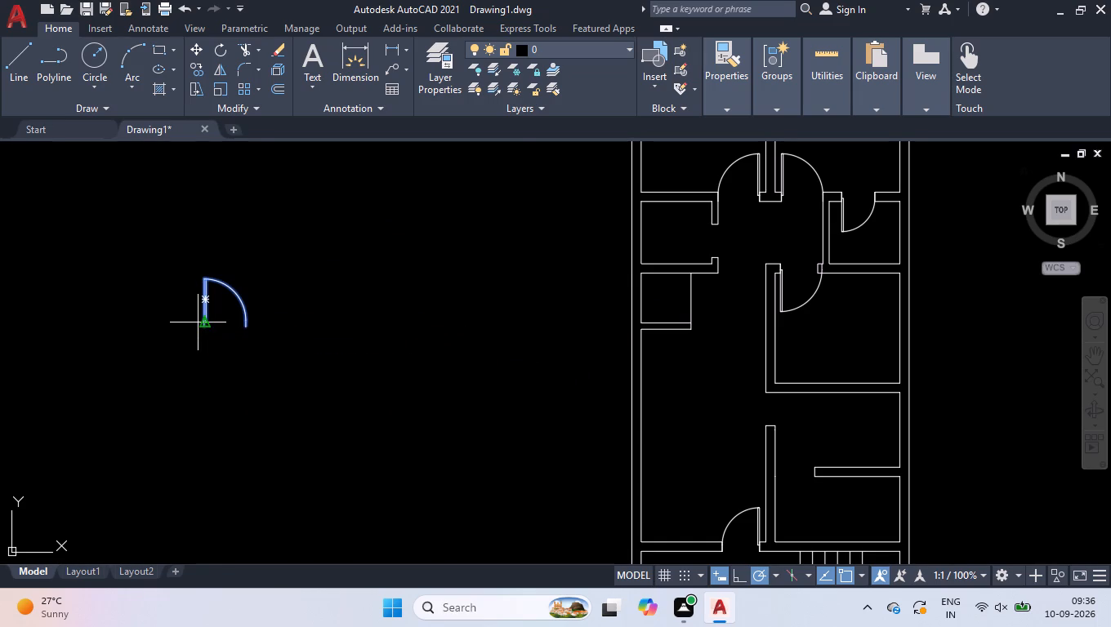
{"action": "left_click", "coordinate": [744, 575]}
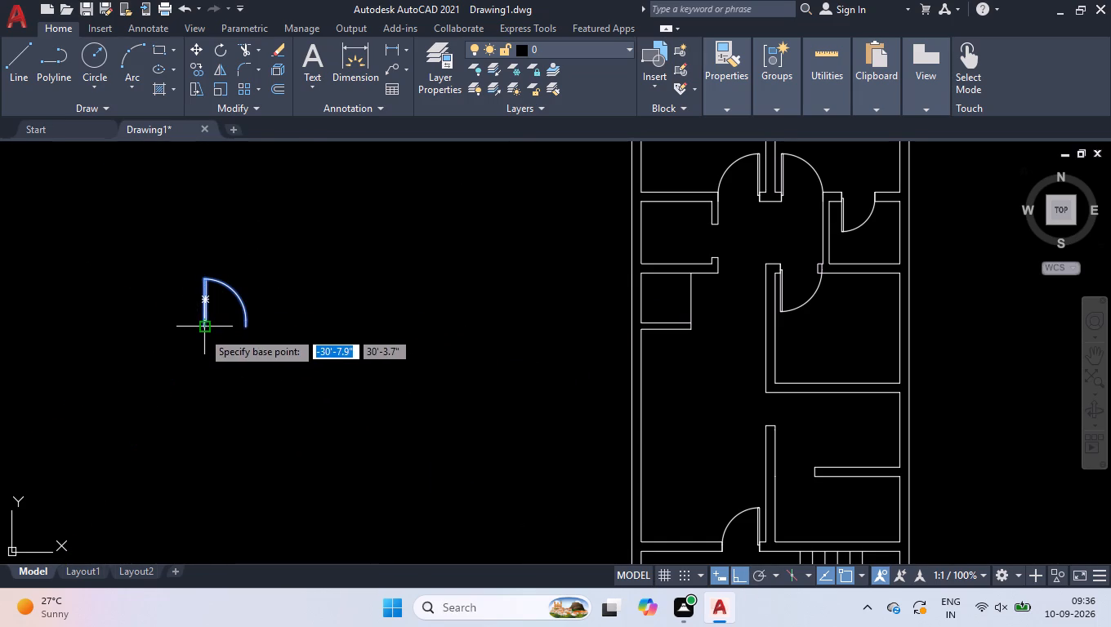
{"action": "left_click", "coordinate": [203, 330]}
{"action": "left_click", "coordinate": [198, 287]}
Move the spare door block by its hinge-side jamb endpoint to the lower jamb's east corner in the small west room's east opening.
{"action": "left_click", "coordinate": [190, 322]}
{"action": "left_click", "coordinate": [180, 339]}
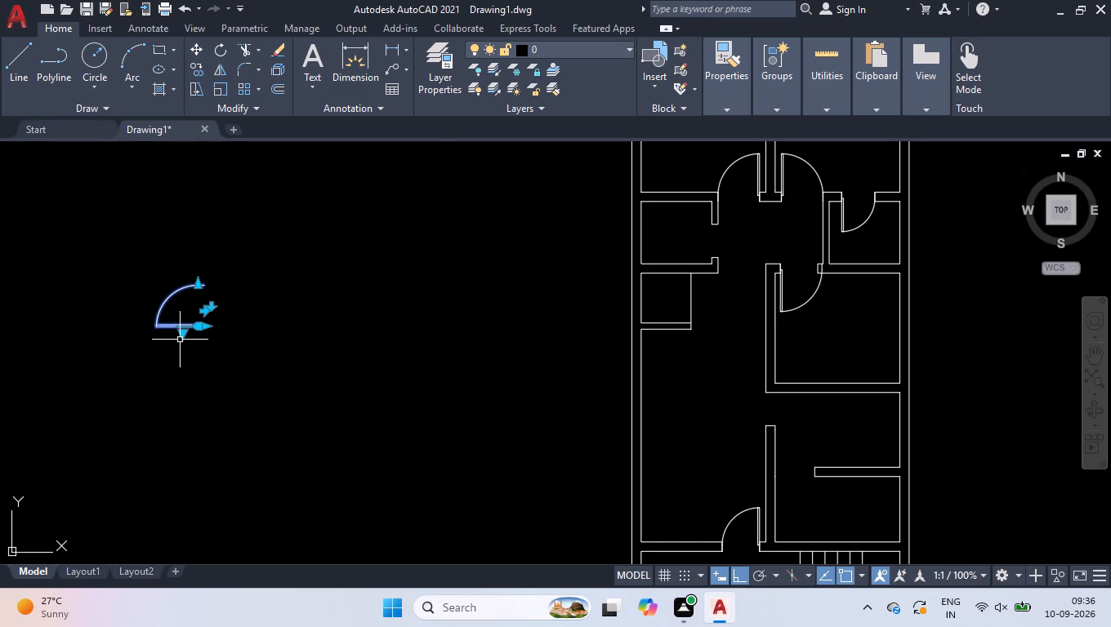
{"action": "key", "text": "m"}
{"action": "key", "text": "Return"}
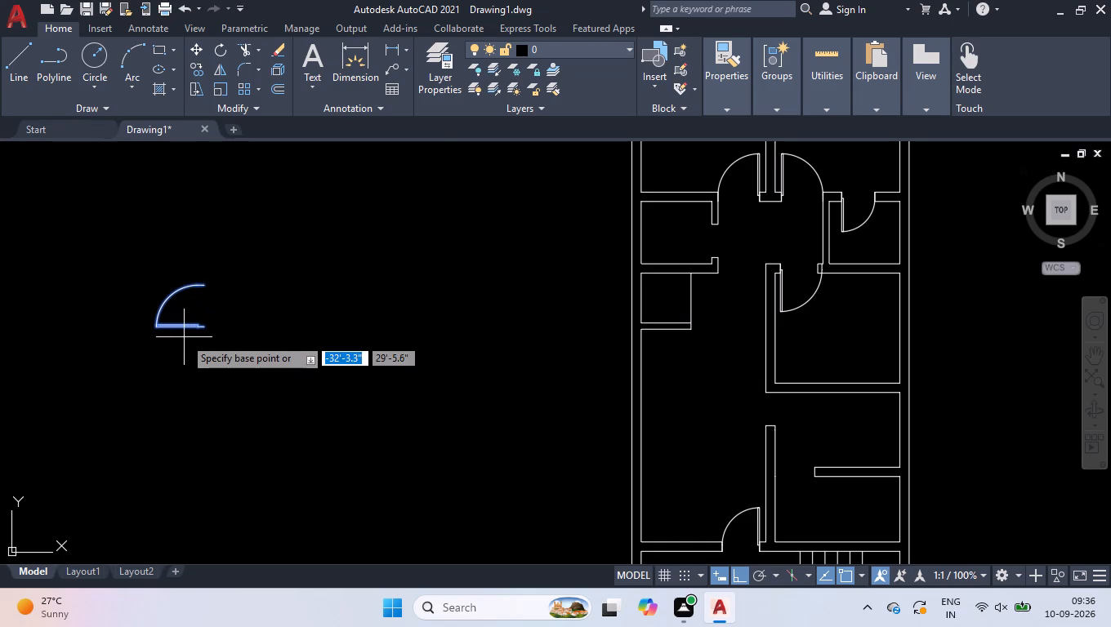
{"action": "scroll", "coordinate": [184, 337], "scroll_direction": "up", "scroll_amount": 1}
{"action": "left_click", "coordinate": [213, 319]}
{"action": "scroll", "coordinate": [277, 283], "scroll_direction": "down", "scroll_amount": 2}
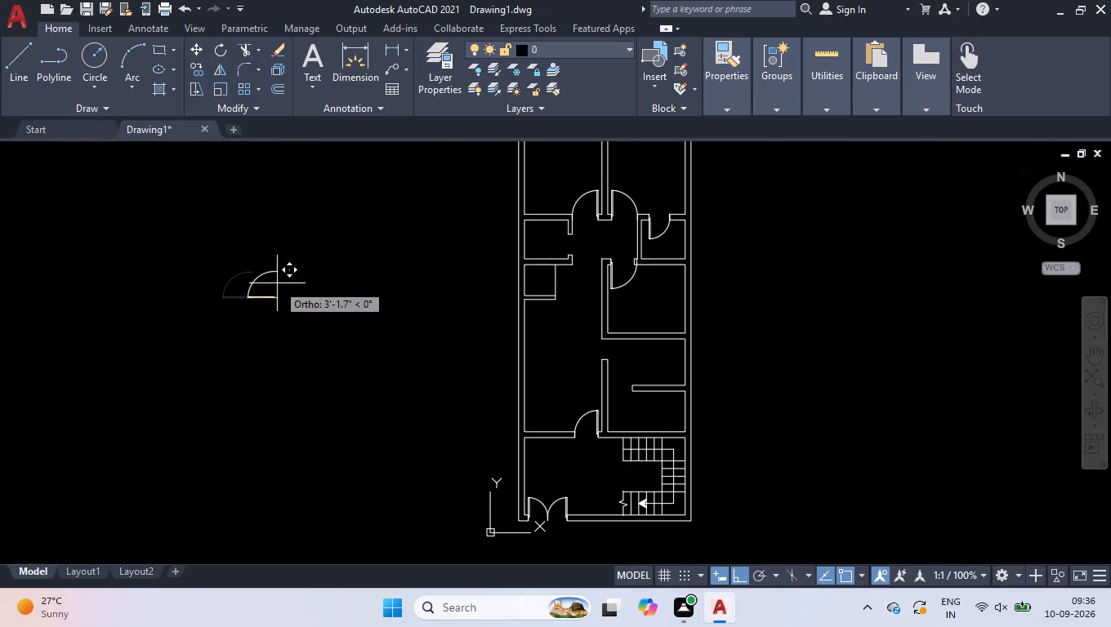
{"action": "scroll", "coordinate": [572, 227], "scroll_direction": "up", "scroll_amount": 3}
{"action": "scroll", "coordinate": [556, 313], "scroll_direction": "up", "scroll_amount": 1}
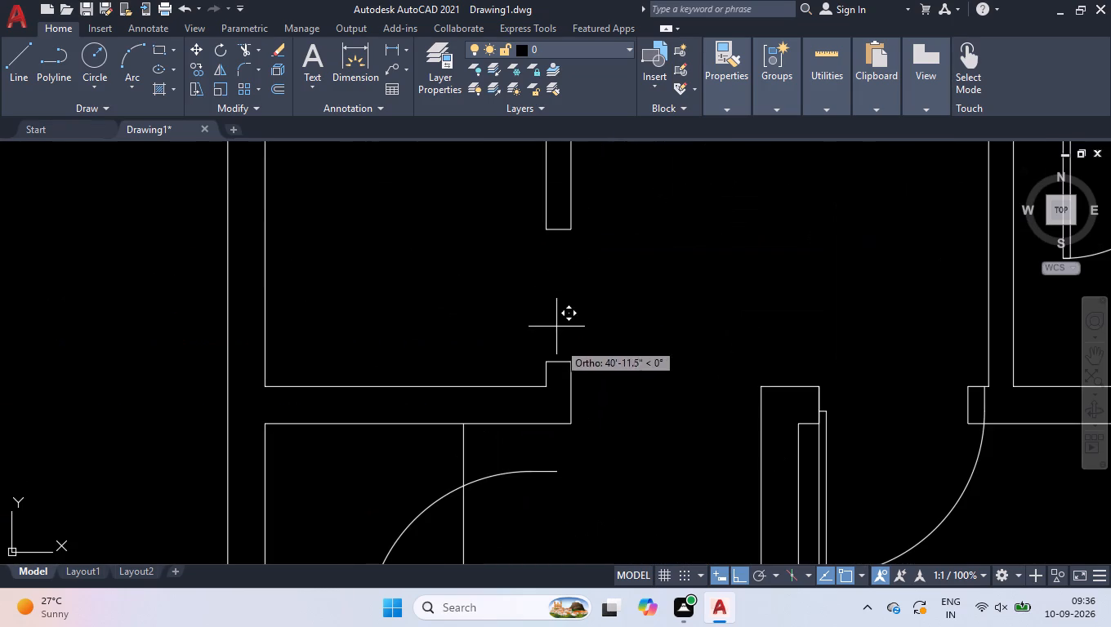
{"action": "left_click", "coordinate": [573, 361]}
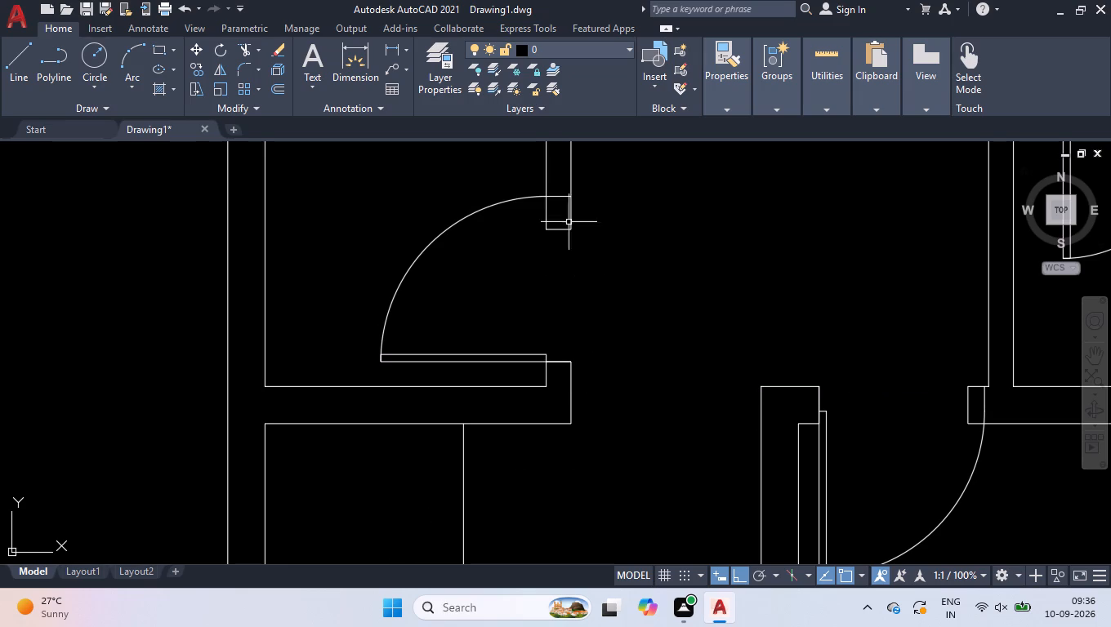
Resize the small west room's door so that its swing ends at the opening's north jamb.
{"action": "left_click", "coordinate": [516, 177]}
{"action": "left_click", "coordinate": [489, 235]}
{"action": "scroll", "coordinate": [533, 192], "scroll_direction": "up", "scroll_amount": 2}
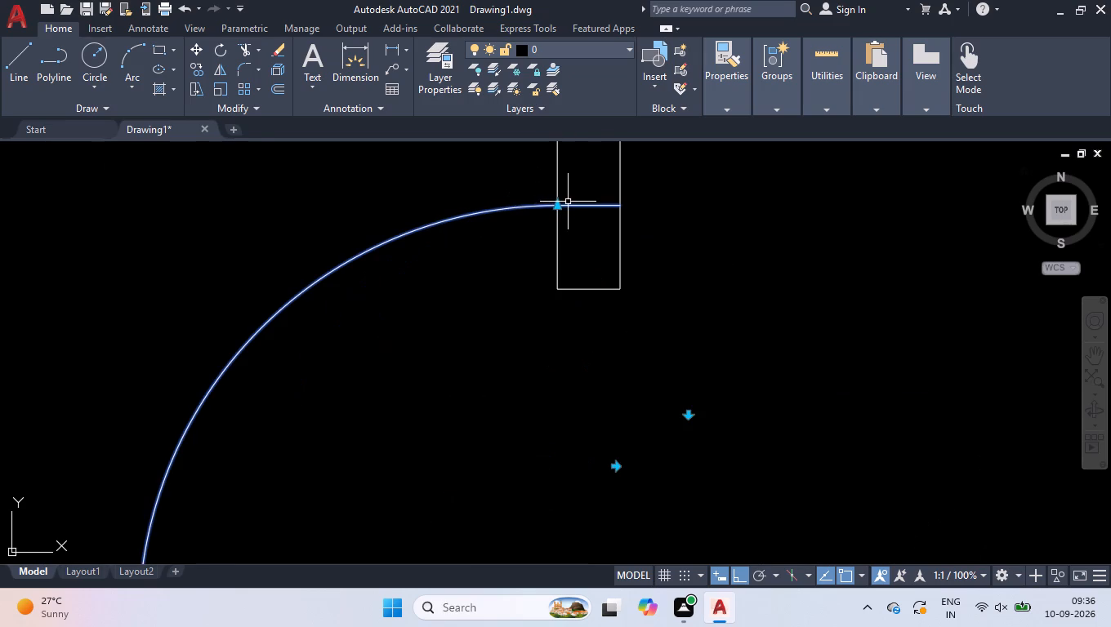
{"action": "left_click", "coordinate": [557, 207]}
{"action": "left_click", "coordinate": [552, 281]}
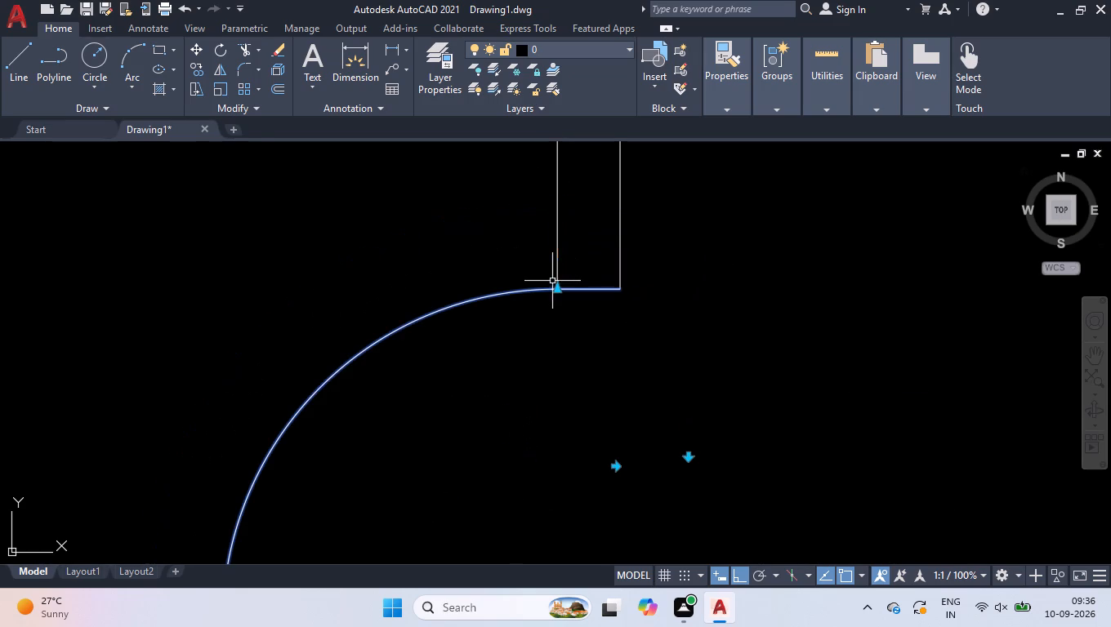
{"action": "scroll", "coordinate": [576, 321], "scroll_direction": "down", "scroll_amount": 5}
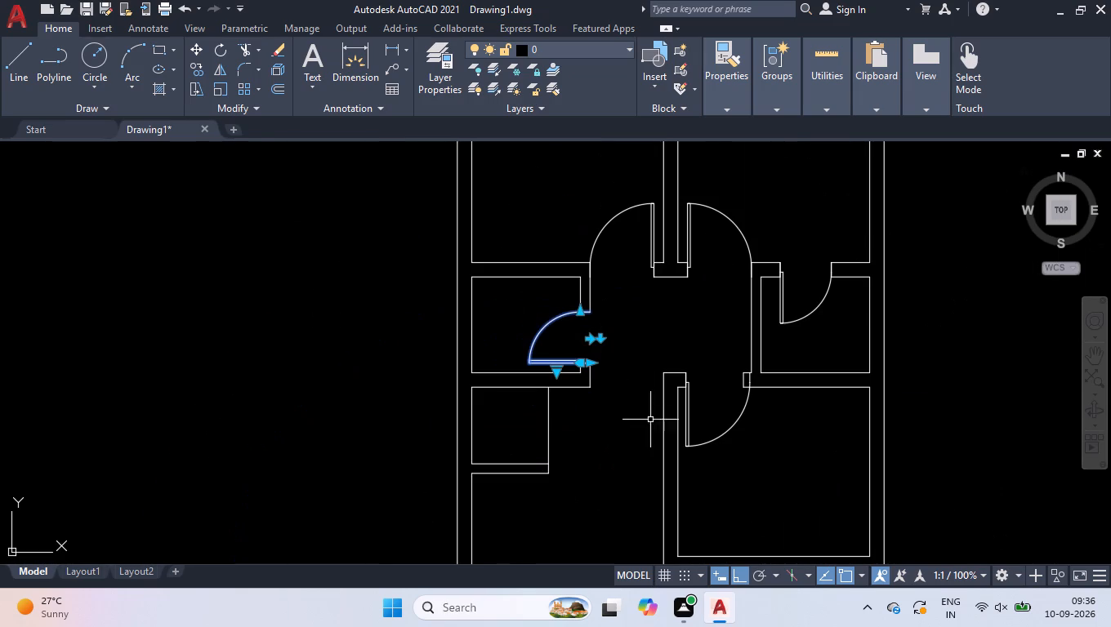
Shorten the middle east room's north door so that its swing fits the opening's east jamb, and clear the selection.
{"action": "scroll", "coordinate": [740, 441], "scroll_direction": "up", "scroll_amount": 3}
{"action": "left_click_drag", "start_coordinate": [770, 291], "coordinate": [758, 293]}
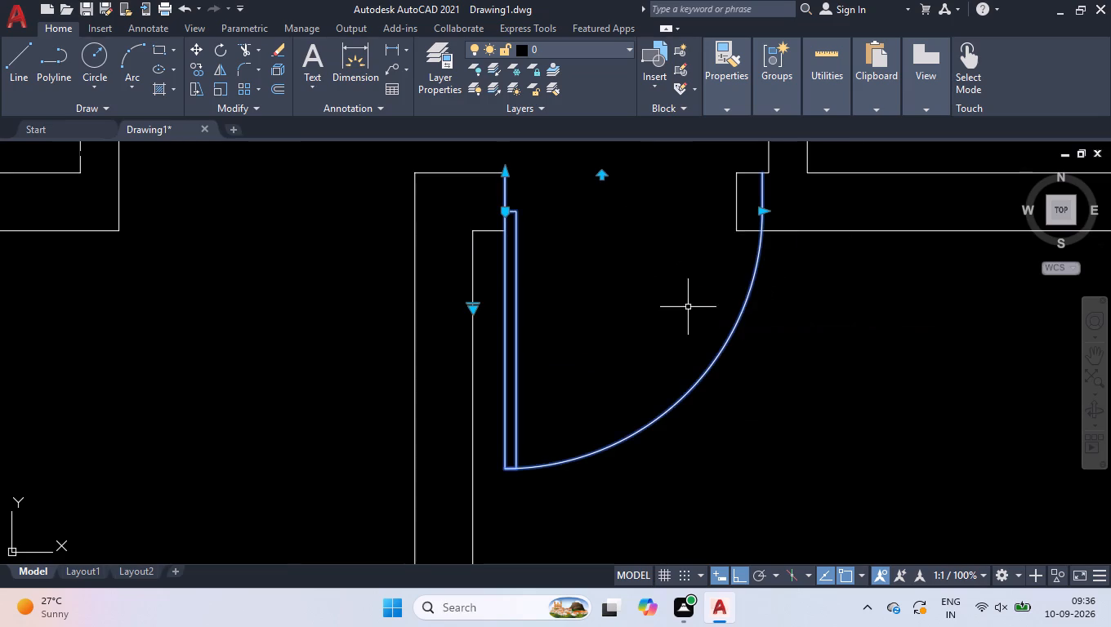
{"action": "left_click", "coordinate": [688, 307]}
{"action": "scroll", "coordinate": [707, 164], "scroll_direction": "up", "scroll_amount": 3}
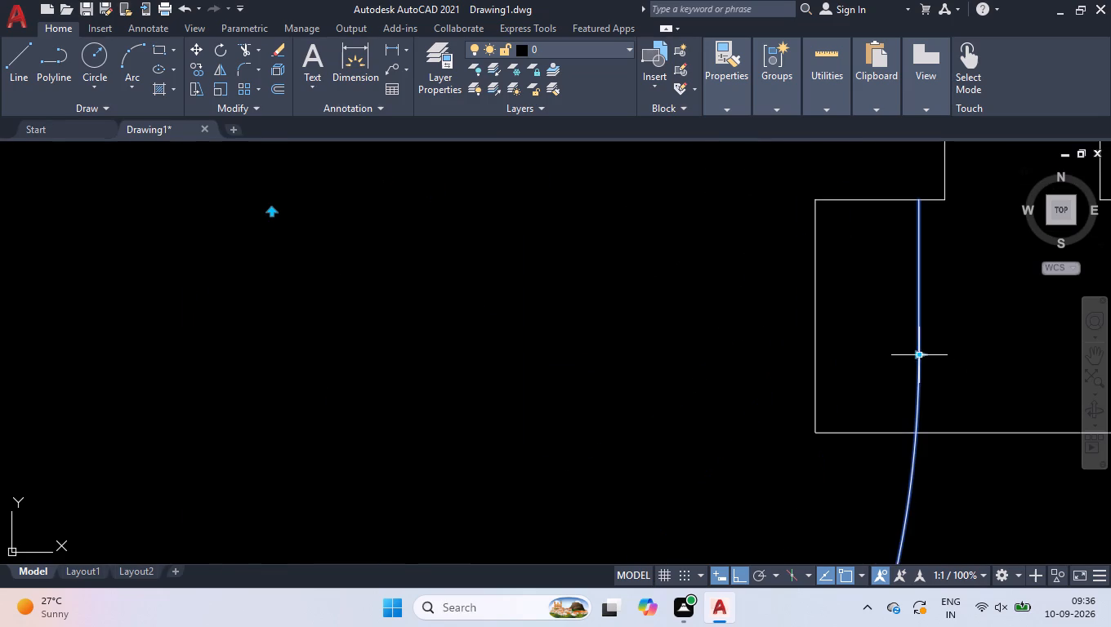
{"action": "left_click", "coordinate": [917, 356]}
{"action": "left_click_drag", "start_coordinate": [854, 364], "coordinate": [852, 354]}
{"action": "scroll", "coordinate": [776, 312], "scroll_direction": "down", "scroll_amount": 8}
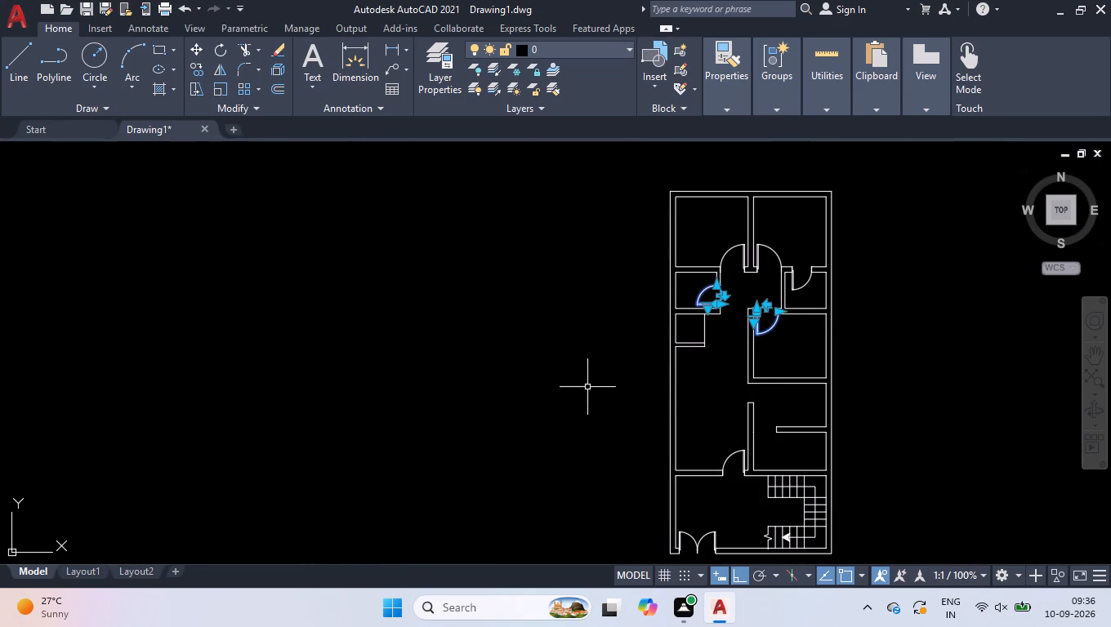
{"action": "right_click", "coordinate": [506, 389]}
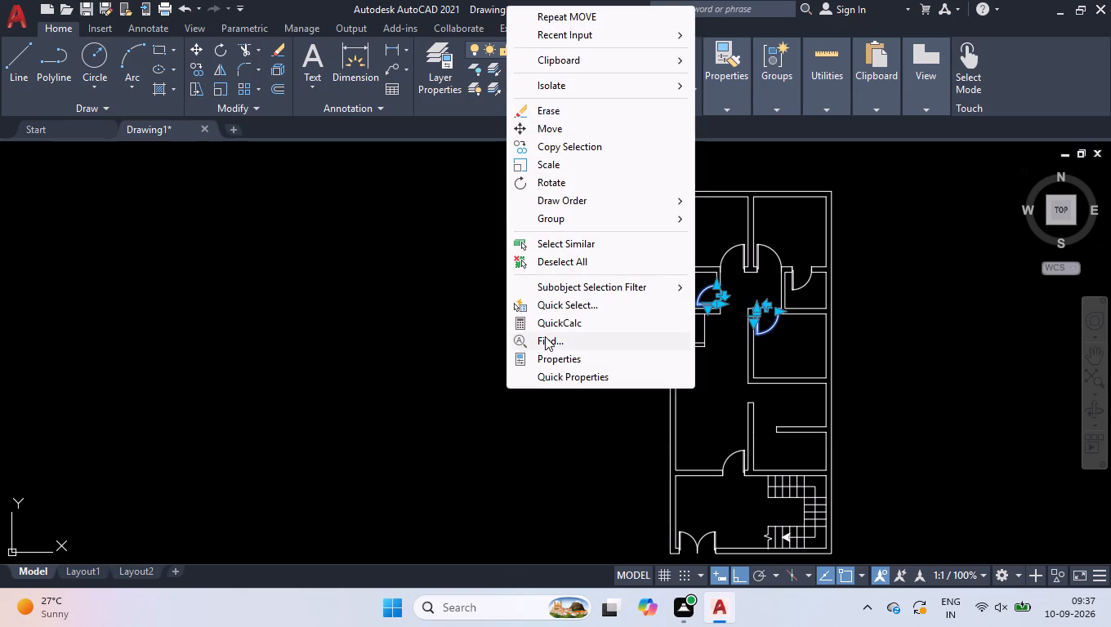
{"action": "left_click", "coordinate": [550, 267]}
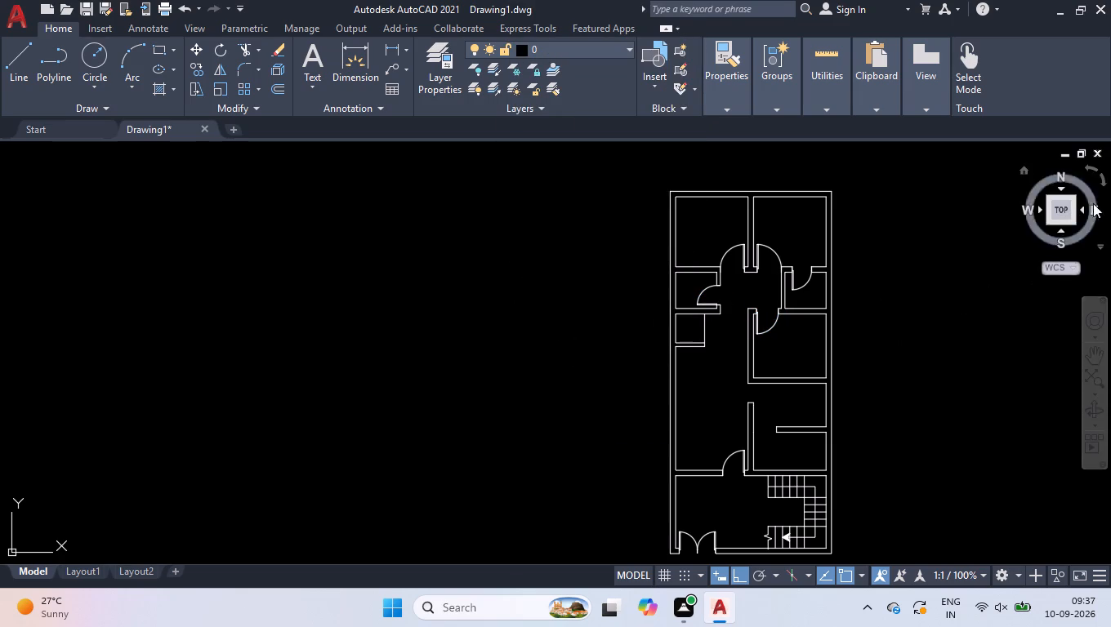
Hatch the interior of the connected walls and partitions with the SOLID pattern.
{"action": "left_click", "coordinate": [1059, 207]}
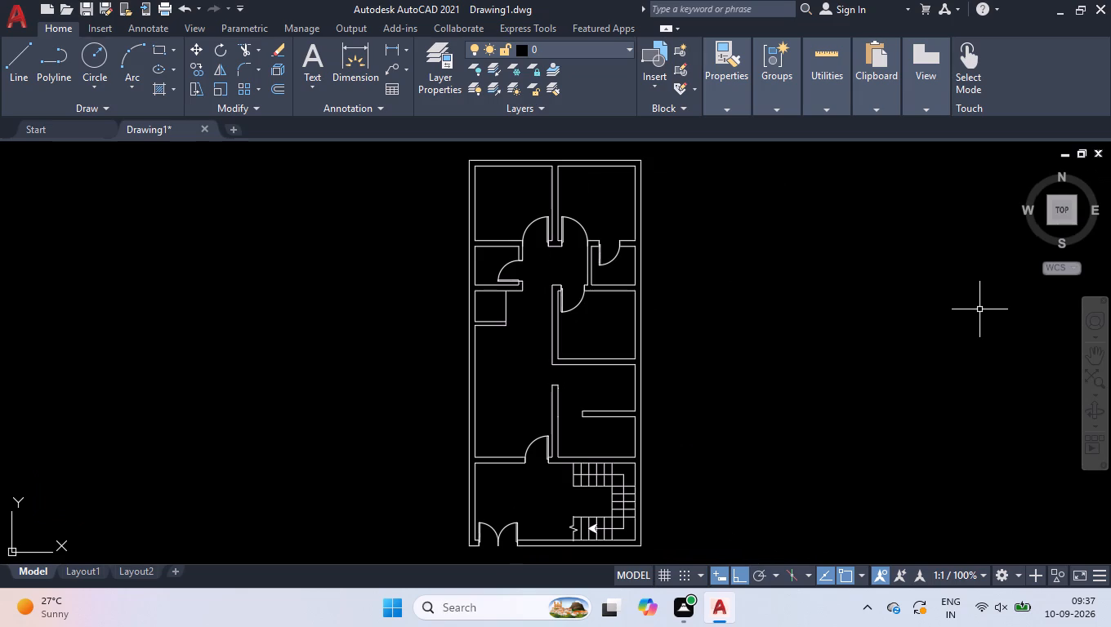
{"action": "left_click", "coordinate": [154, 88]}
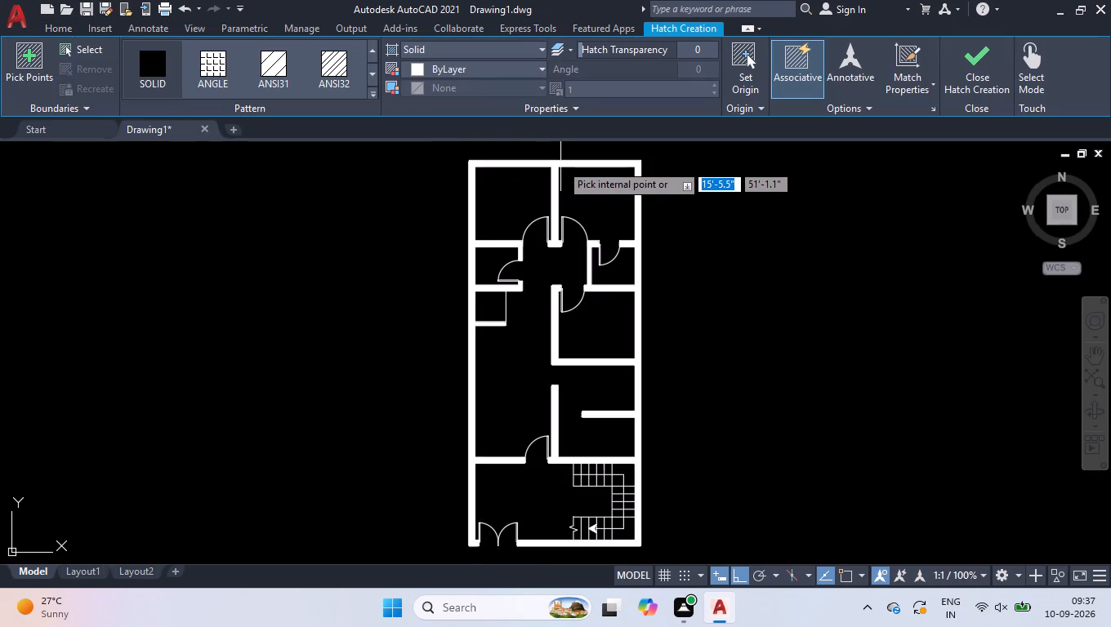
{"action": "left_click", "coordinate": [560, 163]}
{"action": "key", "text": "Return"}
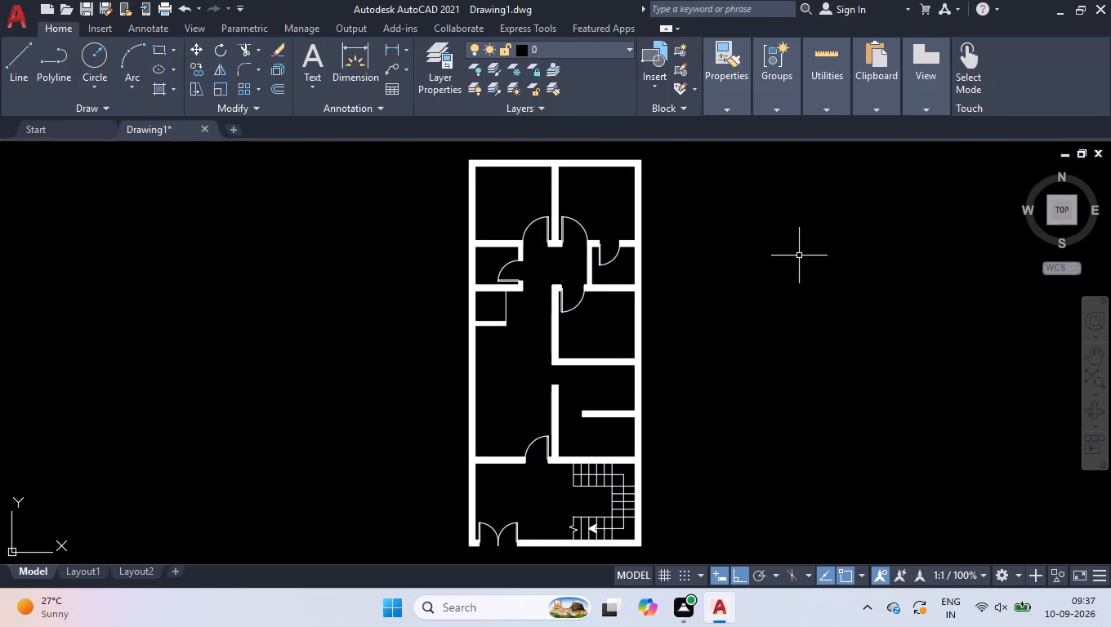
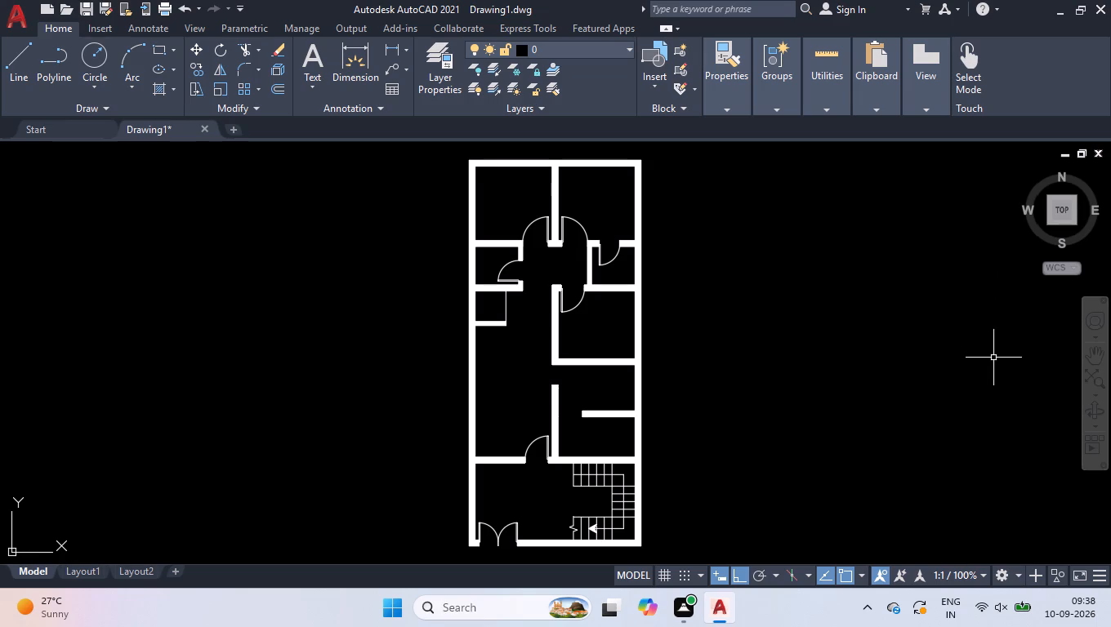
Insert the Bed - Queen block from the Home - Space Planner blocks in the empty space west of the floor plan.
{"action": "key", "text": "ctrl+2"}
{"action": "left_click_drag", "start_coordinate": [490, 214], "coordinate": [406, 222]}
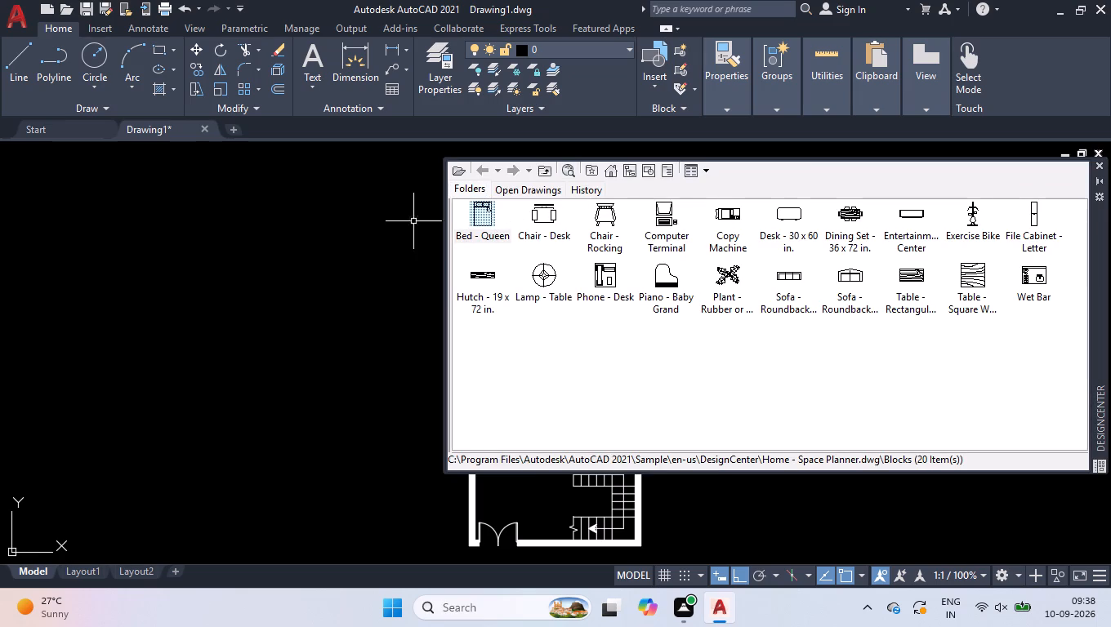
{"action": "left_click_drag", "start_coordinate": [406, 222], "coordinate": [321, 229]}
{"action": "left_click_drag", "start_coordinate": [480, 211], "coordinate": [182, 254]}
{"action": "left_click", "coordinate": [356, 259]}
{"action": "left_click", "coordinate": [340, 285]}
{"action": "double_click", "coordinate": [489, 211]}
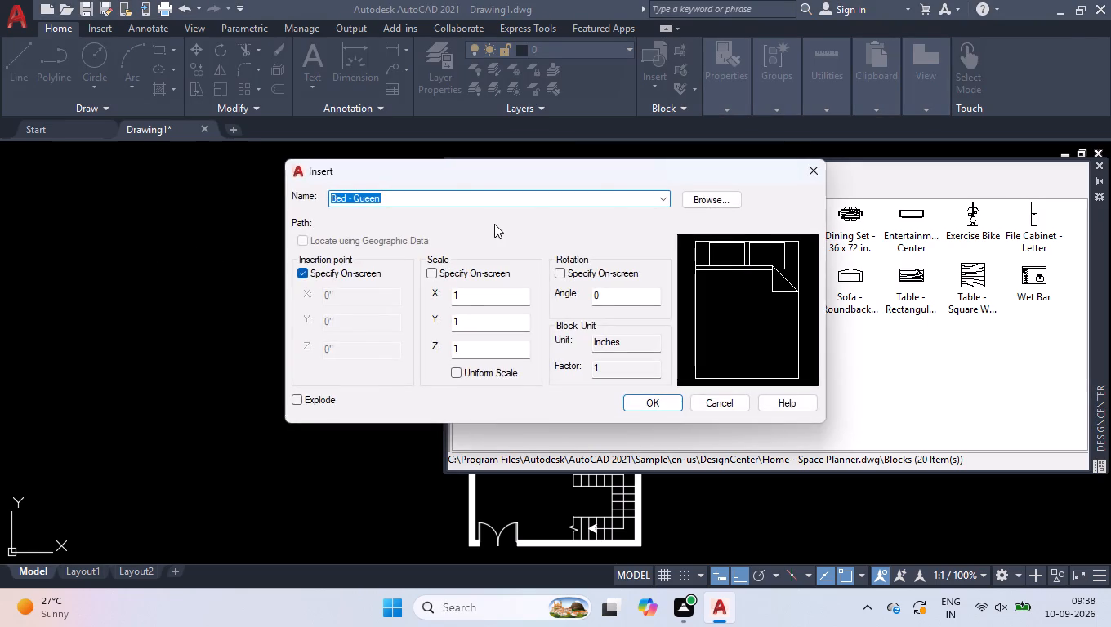
{"action": "key", "text": "Return"}
{"action": "left_click", "coordinate": [206, 298]}
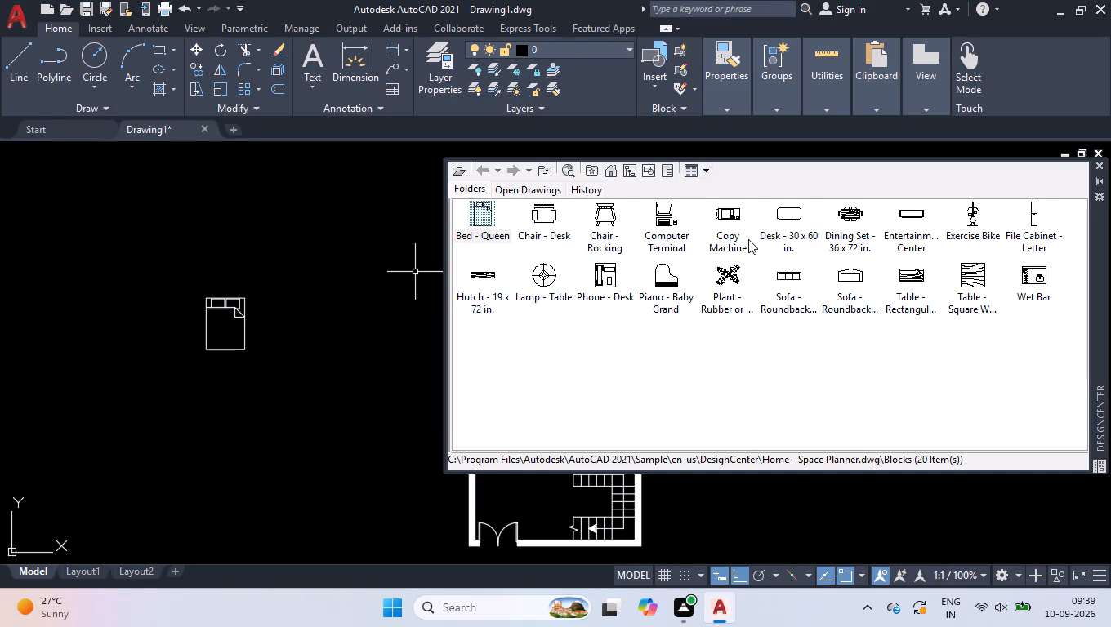
Insert the Sofa - Roundback 7 ft. block just southeast of the bed.
{"action": "double_click", "coordinate": [801, 276]}
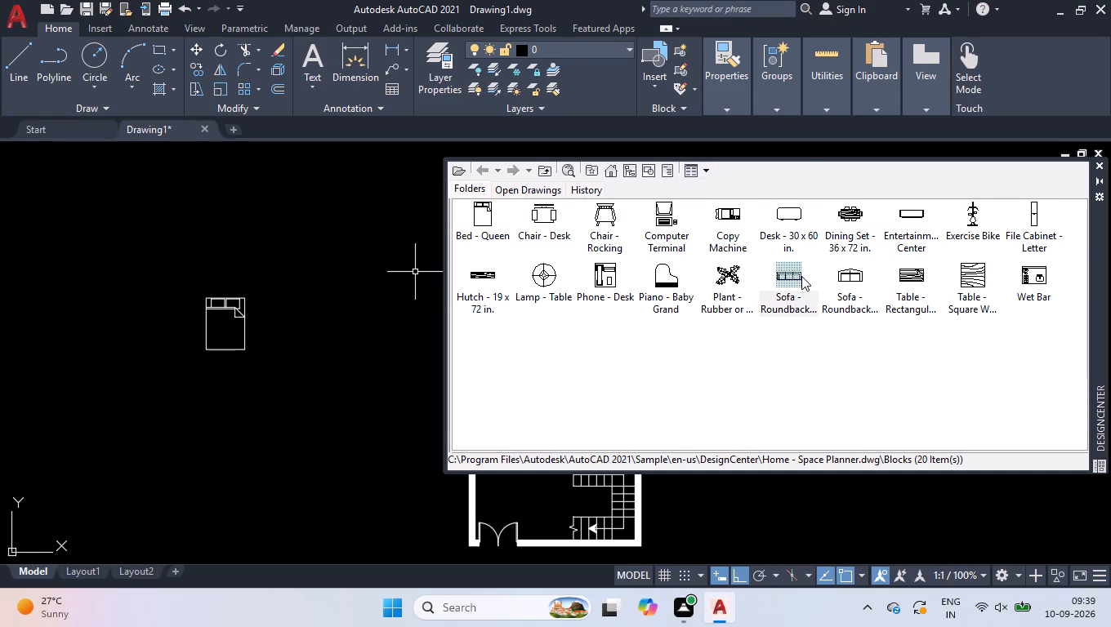
{"action": "key", "text": "Return"}
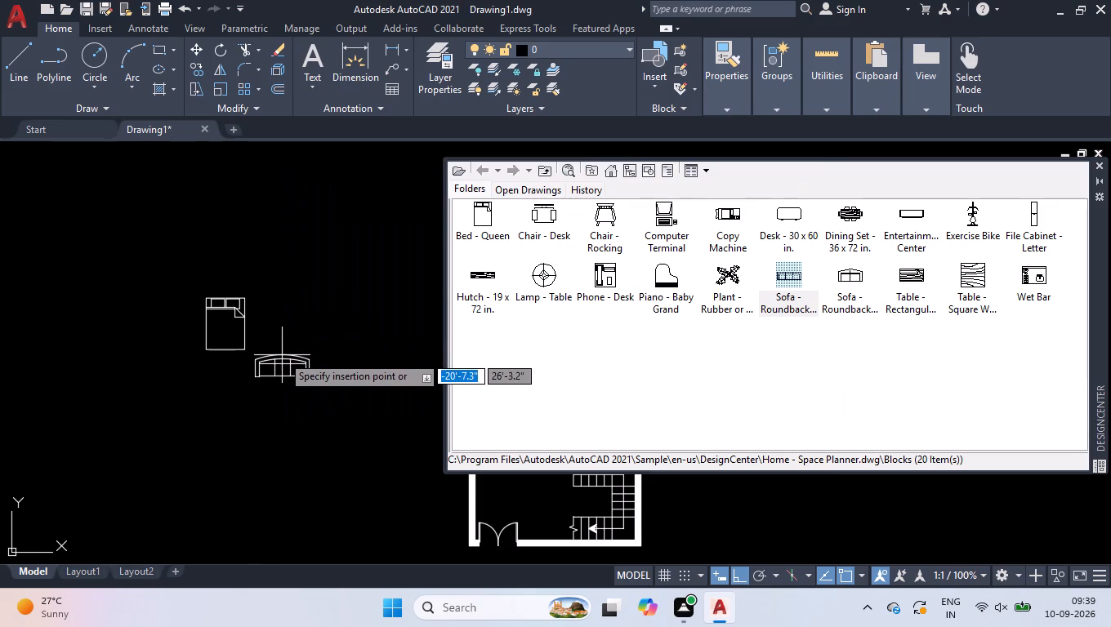
{"action": "left_click", "coordinate": [283, 355]}
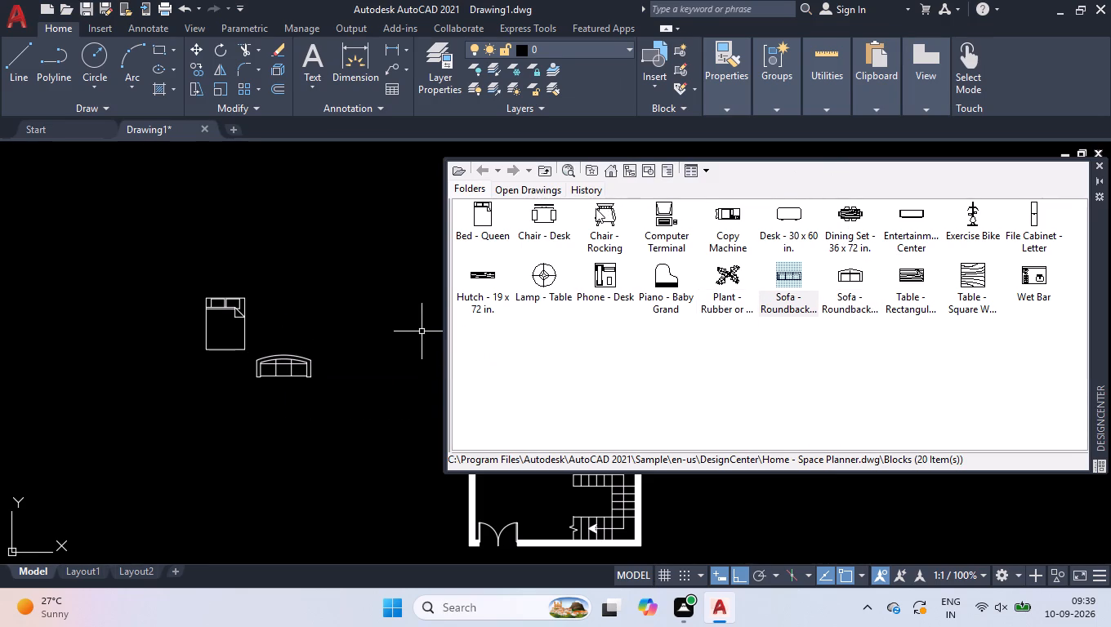
{"action": "key", "text": "Return"}
{"action": "left_click", "coordinate": [816, 171]}
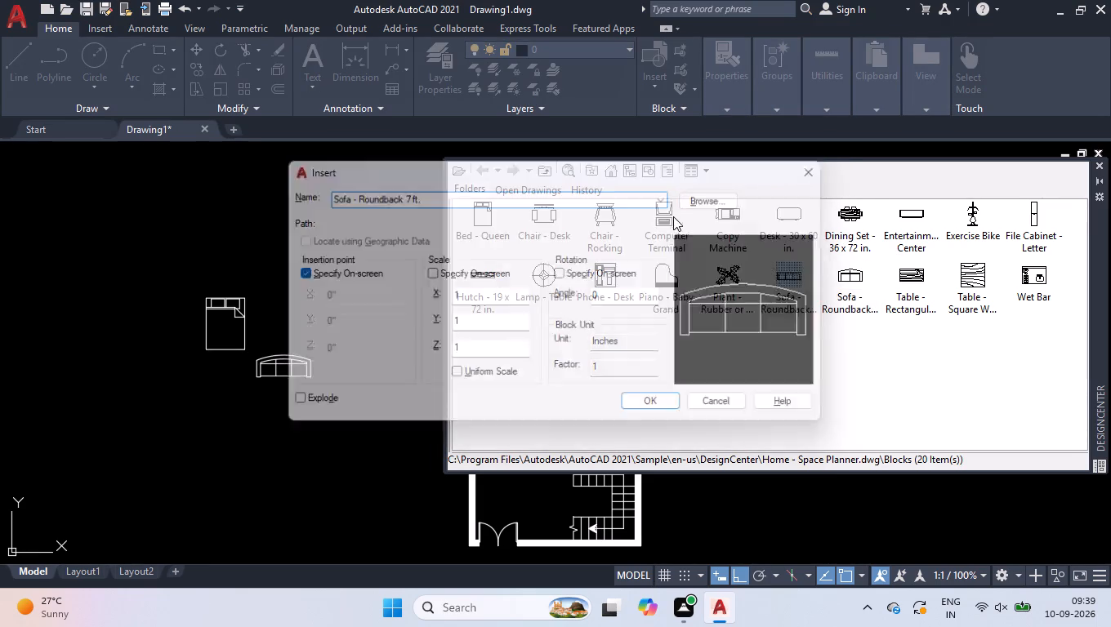
Insert the Chair - Rocking block northeast of the three-seat sofa.
{"action": "left_click", "coordinate": [540, 225]}
{"action": "double_click", "coordinate": [612, 217]}
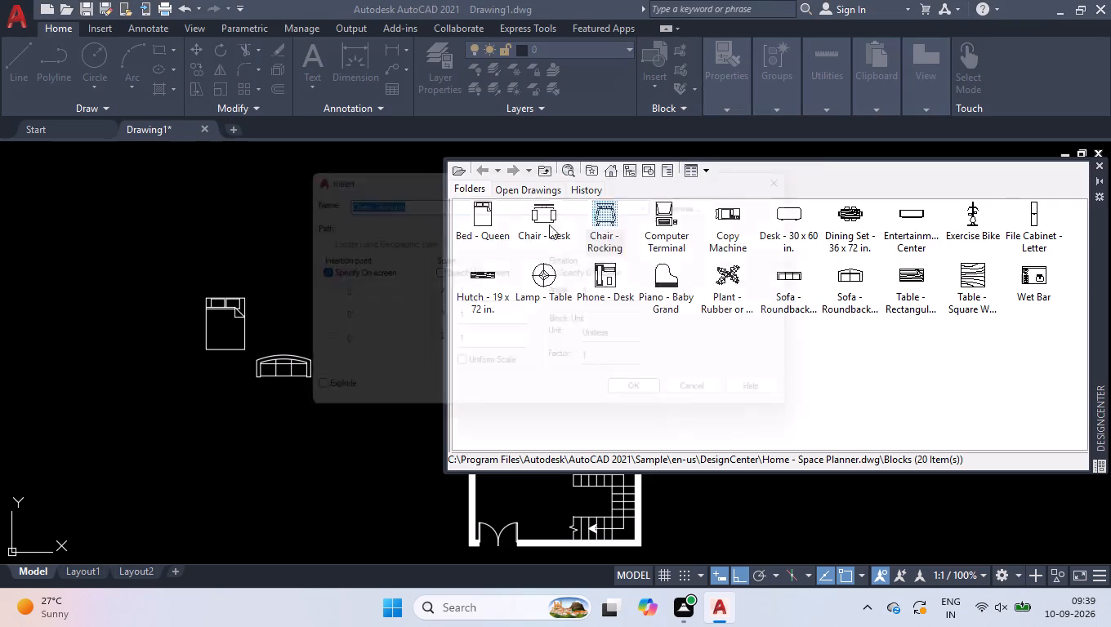
{"action": "key", "text": "Return"}
{"action": "left_click", "coordinate": [344, 321]}
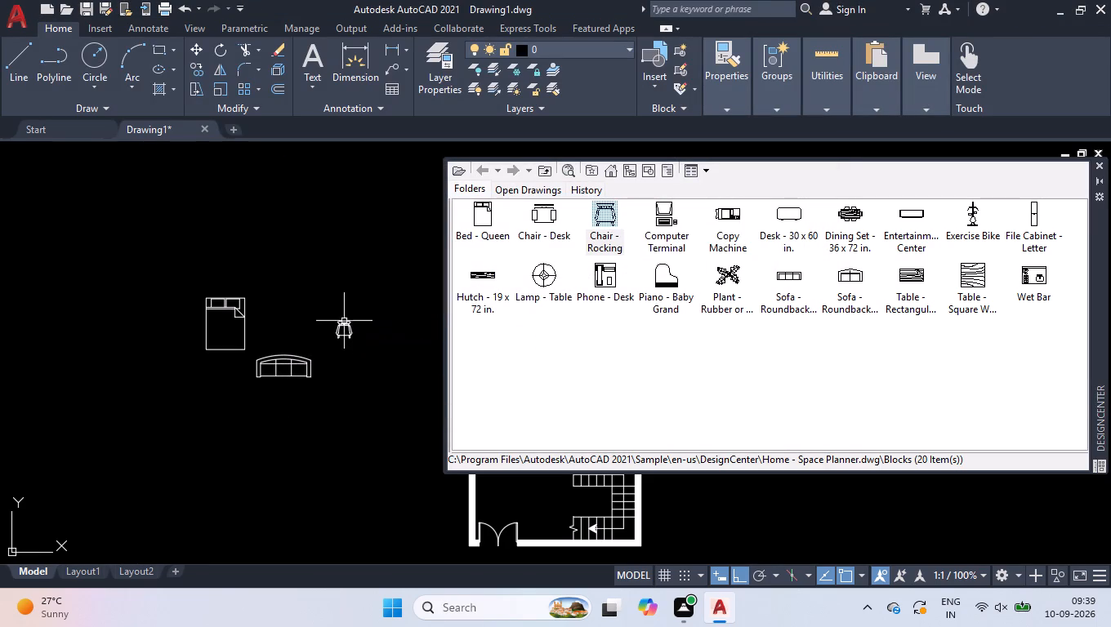
{"action": "key", "text": "Return"}
{"action": "left_click", "coordinate": [814, 164]}
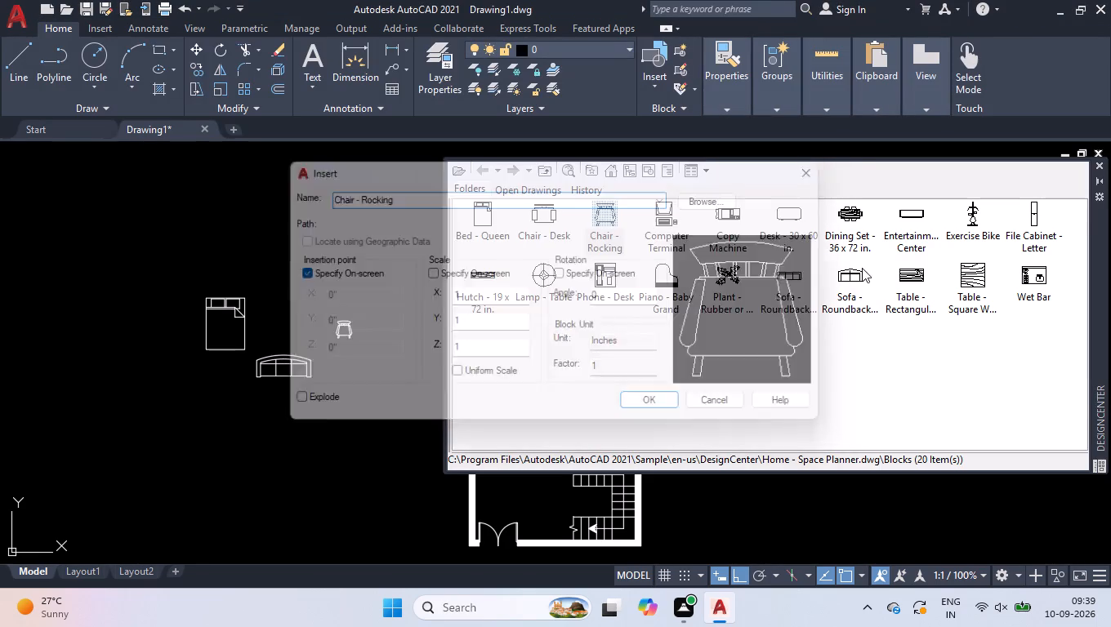
Insert the shorter two-seat Sofa - Roundback block south of the three-seat sofa.
{"action": "double_click", "coordinate": [859, 279]}
{"action": "key", "text": "Return"}
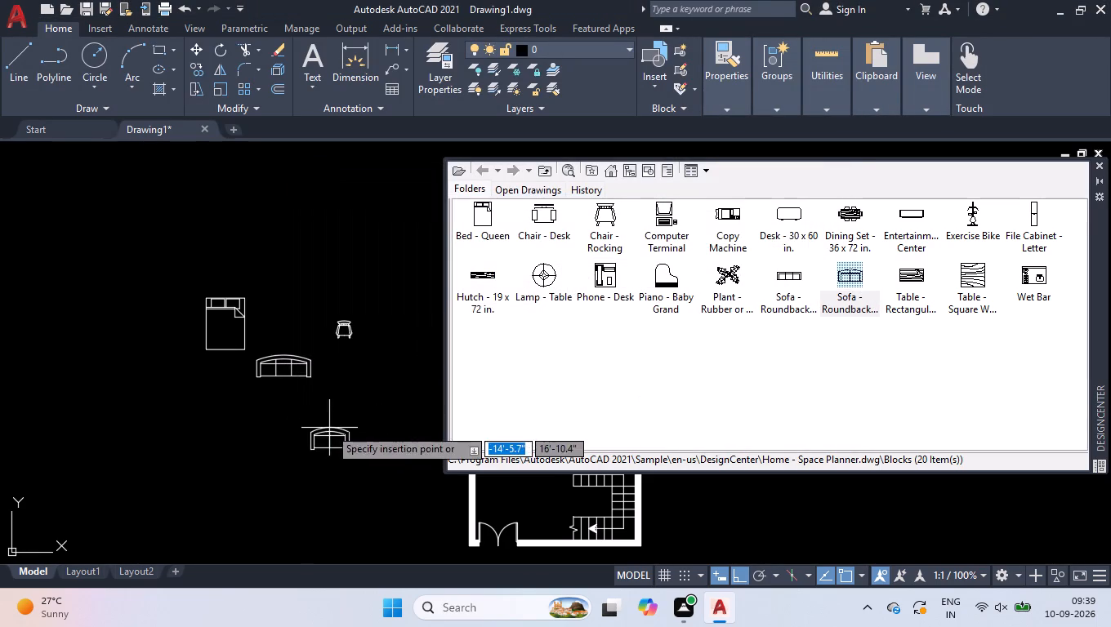
{"action": "left_click", "coordinate": [329, 428]}
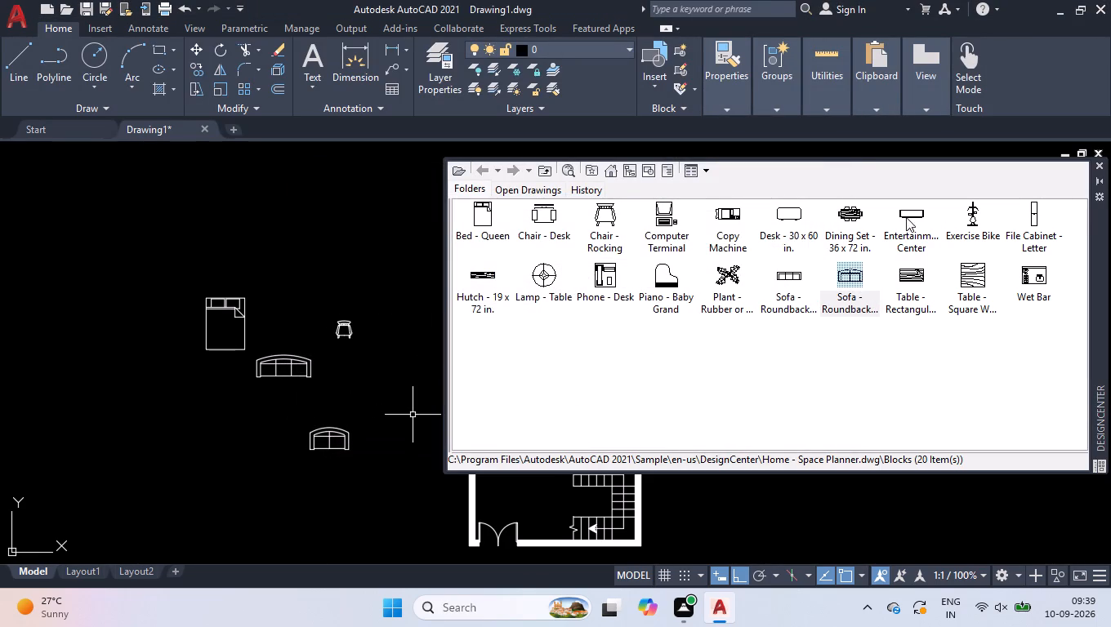
Insert the Dining Set - 36 x 72 in. block northeast of the bed.
{"action": "left_click", "coordinate": [852, 213]}
{"action": "left_click", "coordinate": [857, 216]}
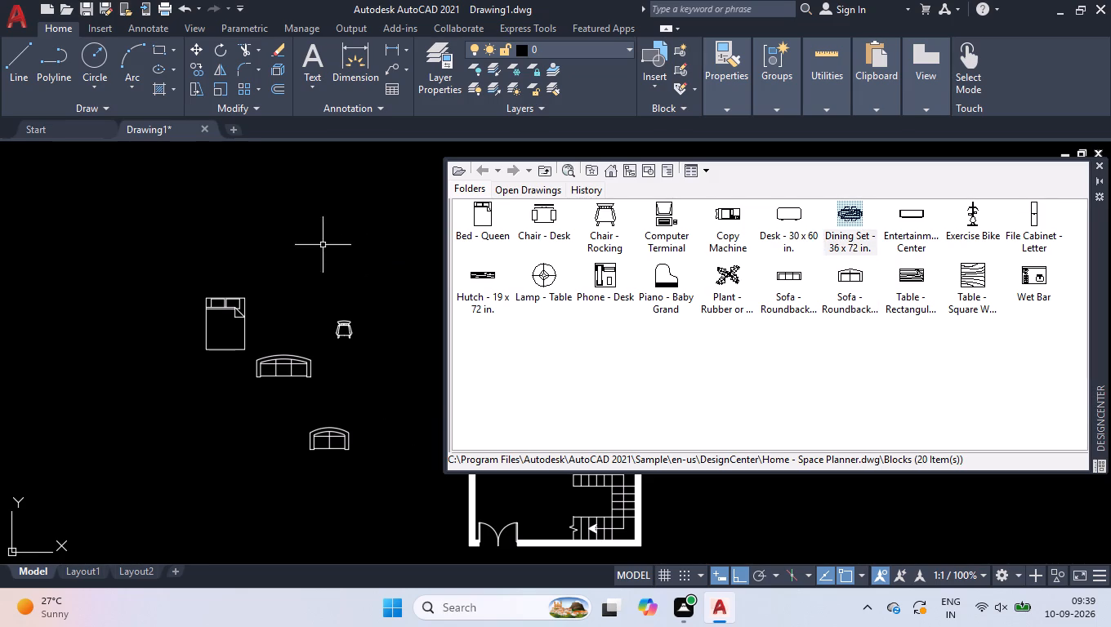
{"action": "double_click", "coordinate": [851, 209]}
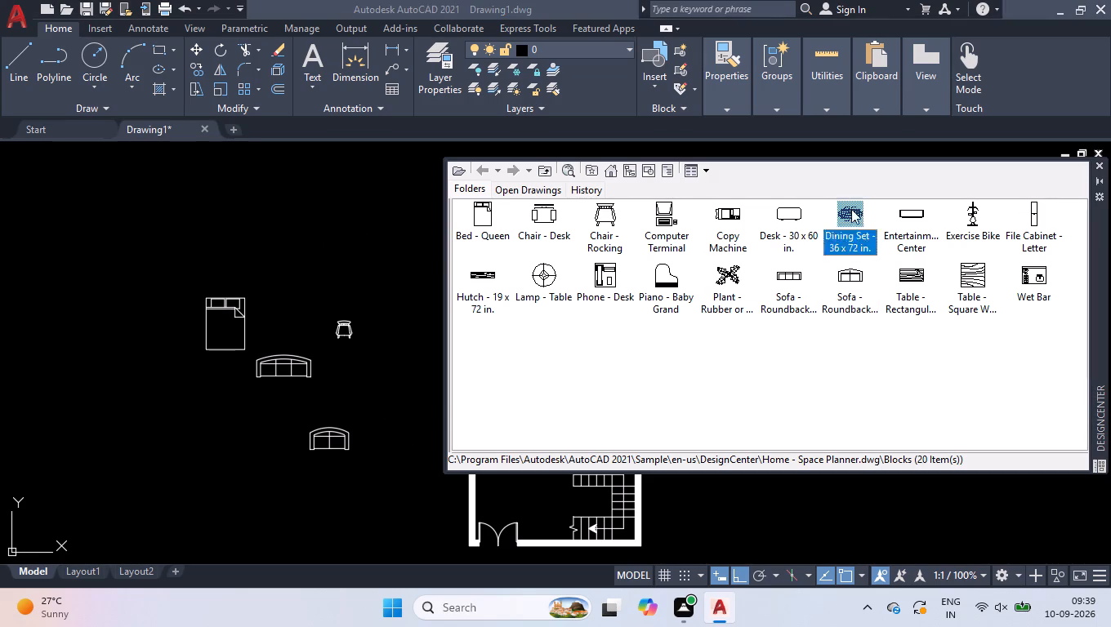
{"action": "key", "text": "Return"}
{"action": "left_click", "coordinate": [287, 251]}
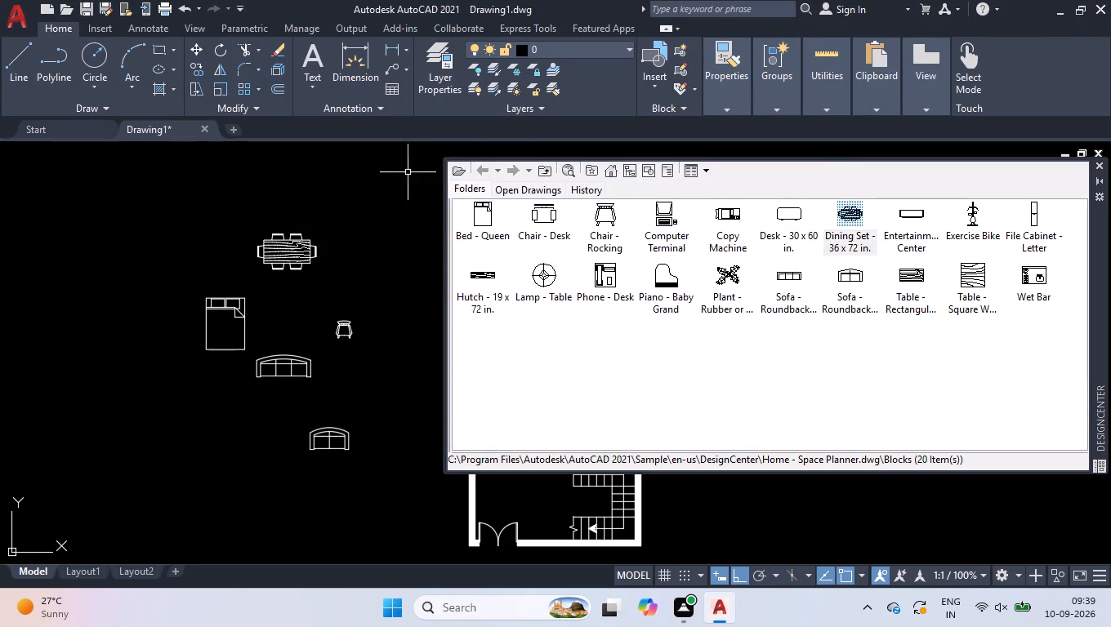
Load the blocks of House Designer.dwg into DesignCenter and insert Toilet - top just north of the bed.
{"action": "left_click", "coordinate": [456, 171]}
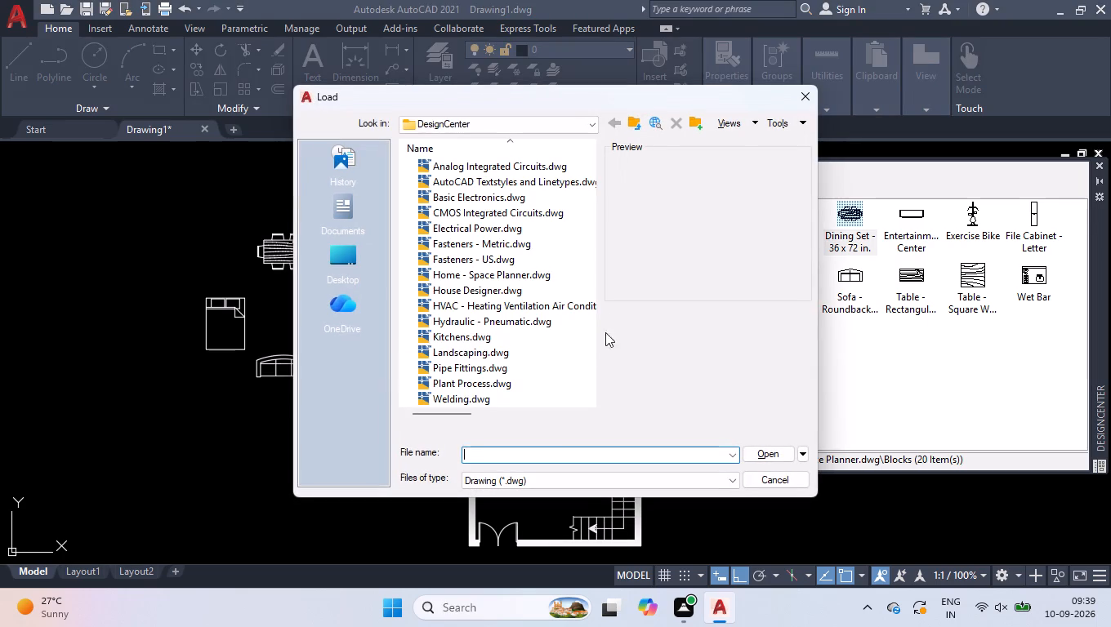
{"action": "left_click", "coordinate": [536, 289]}
{"action": "left_click", "coordinate": [776, 449]}
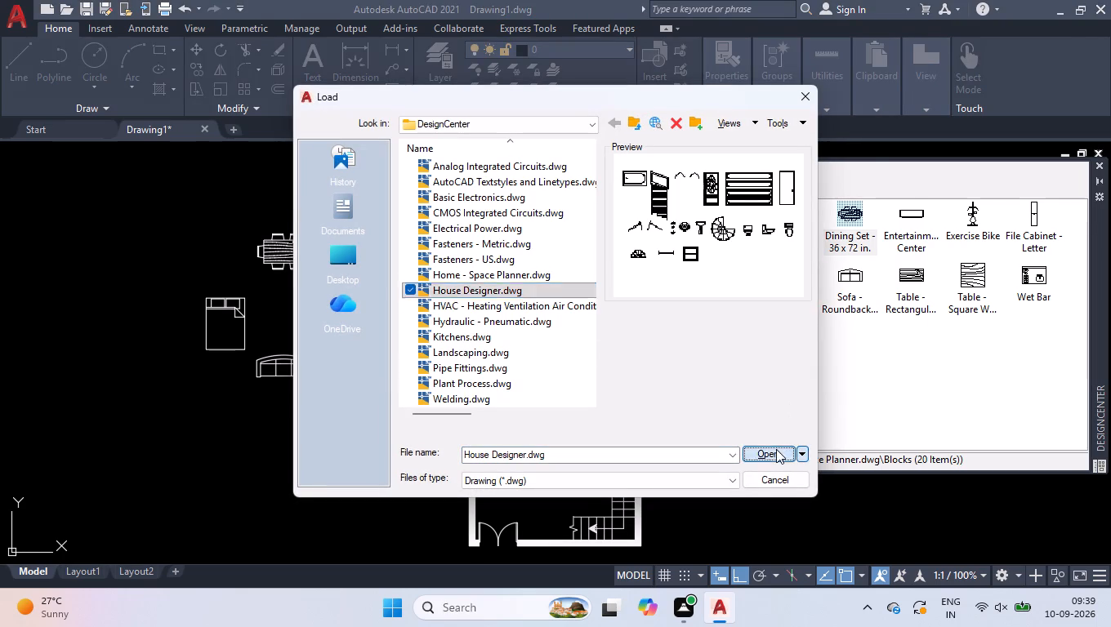
{"action": "double_click", "coordinate": [478, 204]}
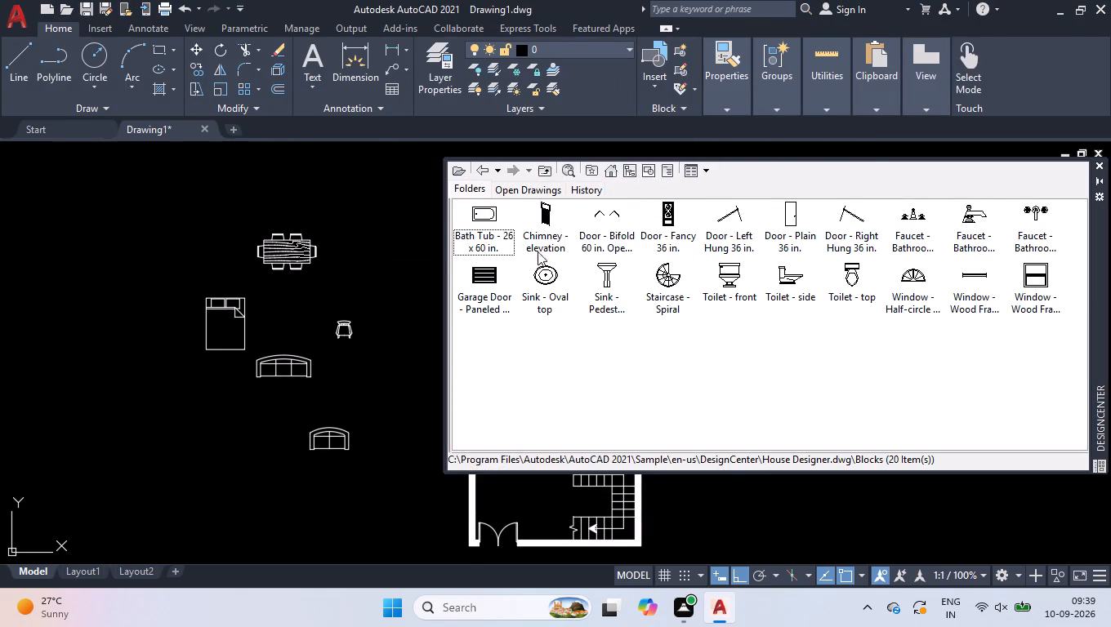
{"action": "double_click", "coordinate": [851, 270]}
{"action": "key", "text": "Return"}
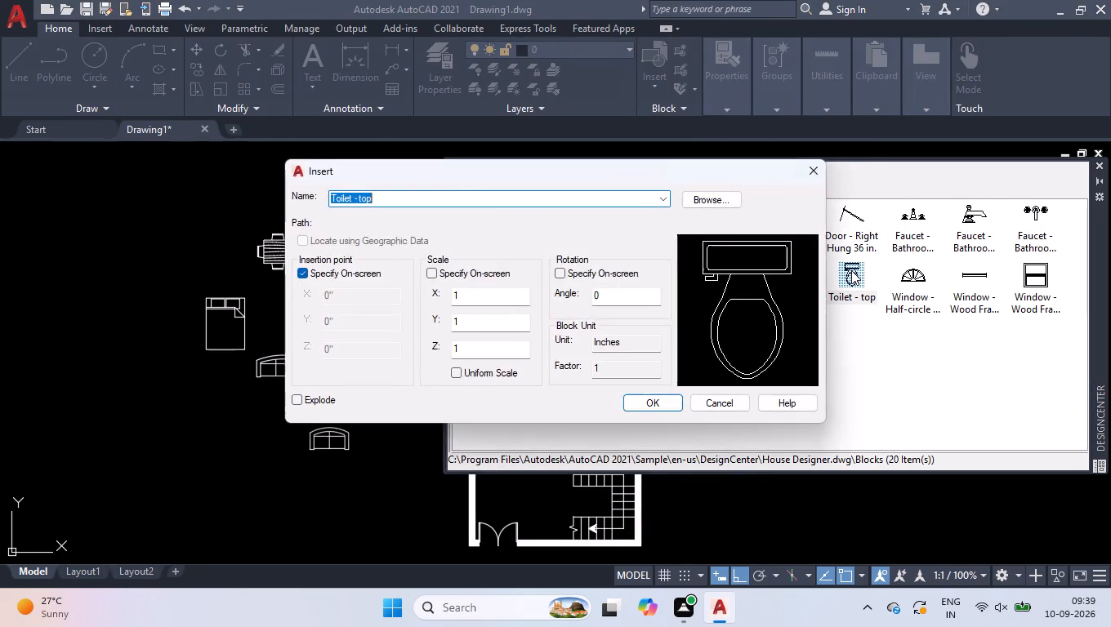
{"action": "left_click", "coordinate": [215, 251]}
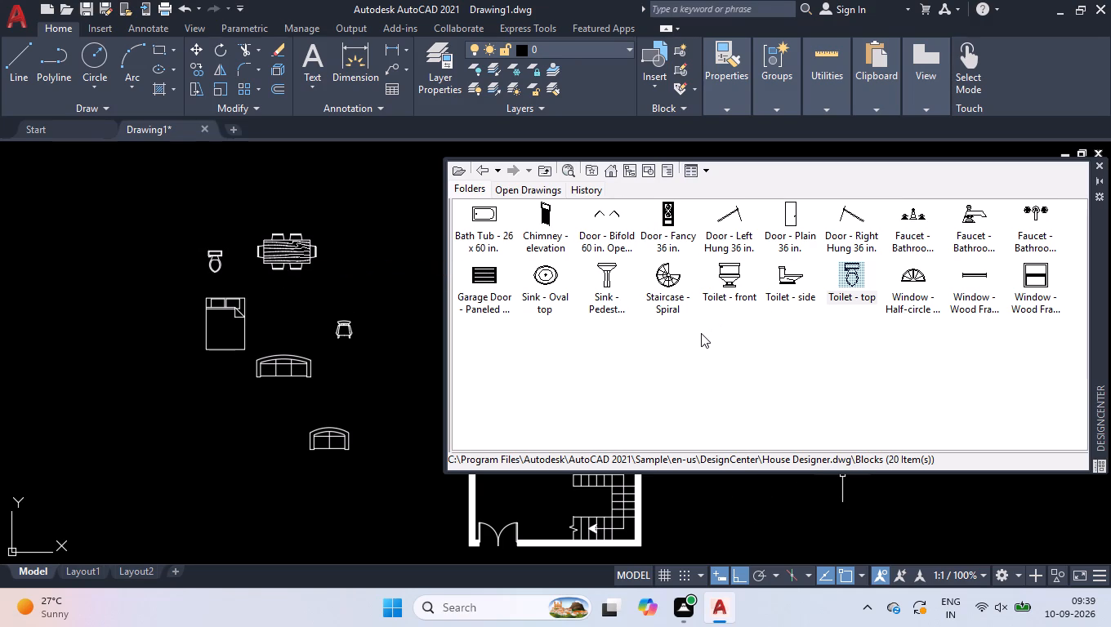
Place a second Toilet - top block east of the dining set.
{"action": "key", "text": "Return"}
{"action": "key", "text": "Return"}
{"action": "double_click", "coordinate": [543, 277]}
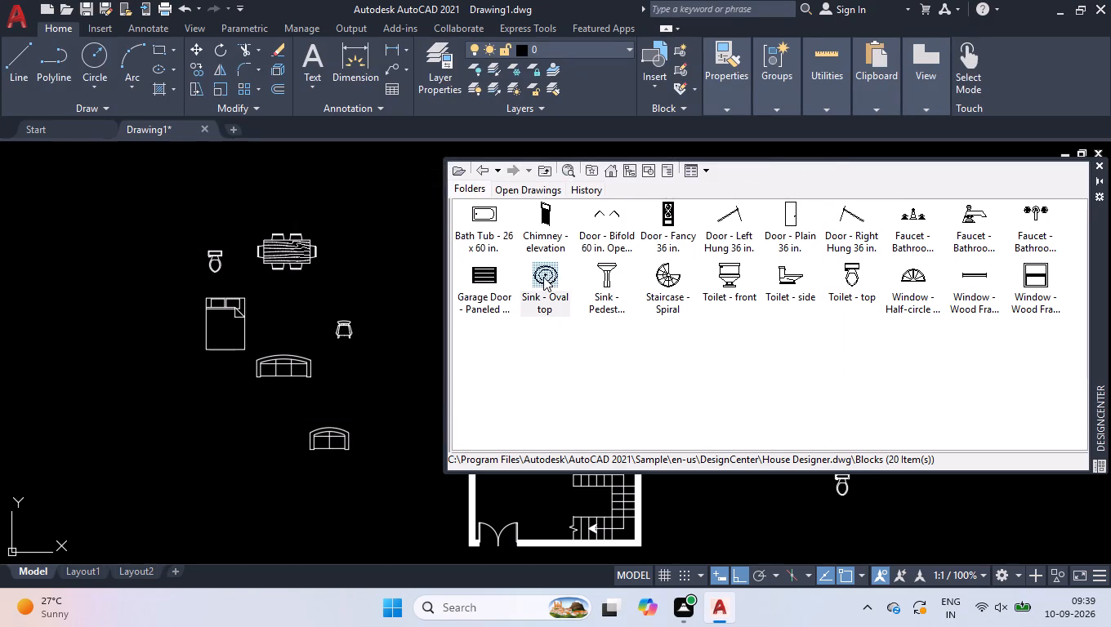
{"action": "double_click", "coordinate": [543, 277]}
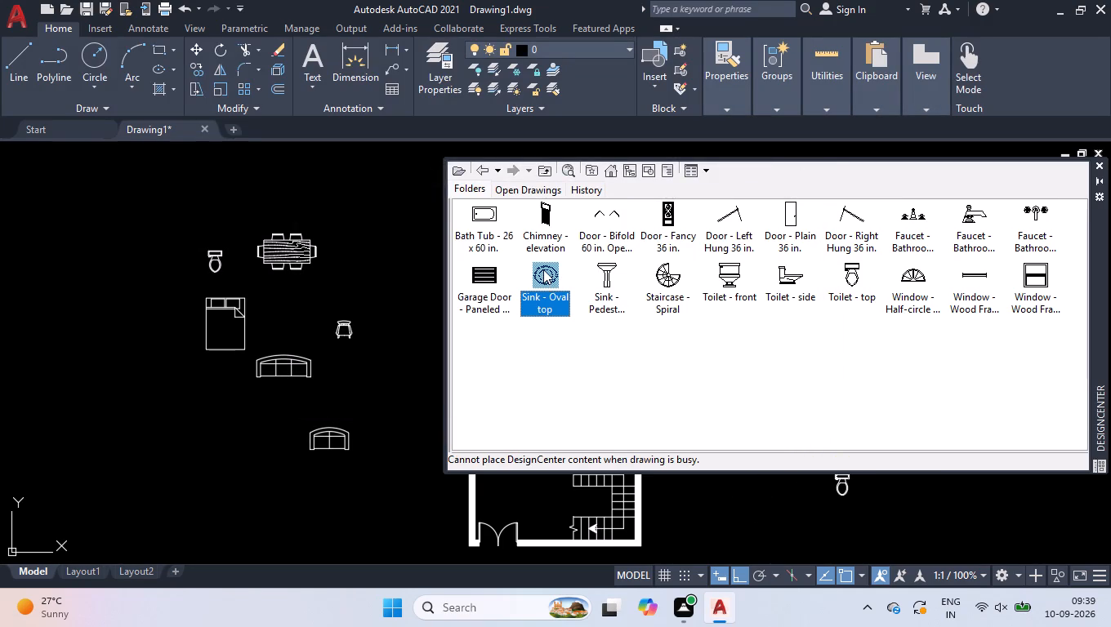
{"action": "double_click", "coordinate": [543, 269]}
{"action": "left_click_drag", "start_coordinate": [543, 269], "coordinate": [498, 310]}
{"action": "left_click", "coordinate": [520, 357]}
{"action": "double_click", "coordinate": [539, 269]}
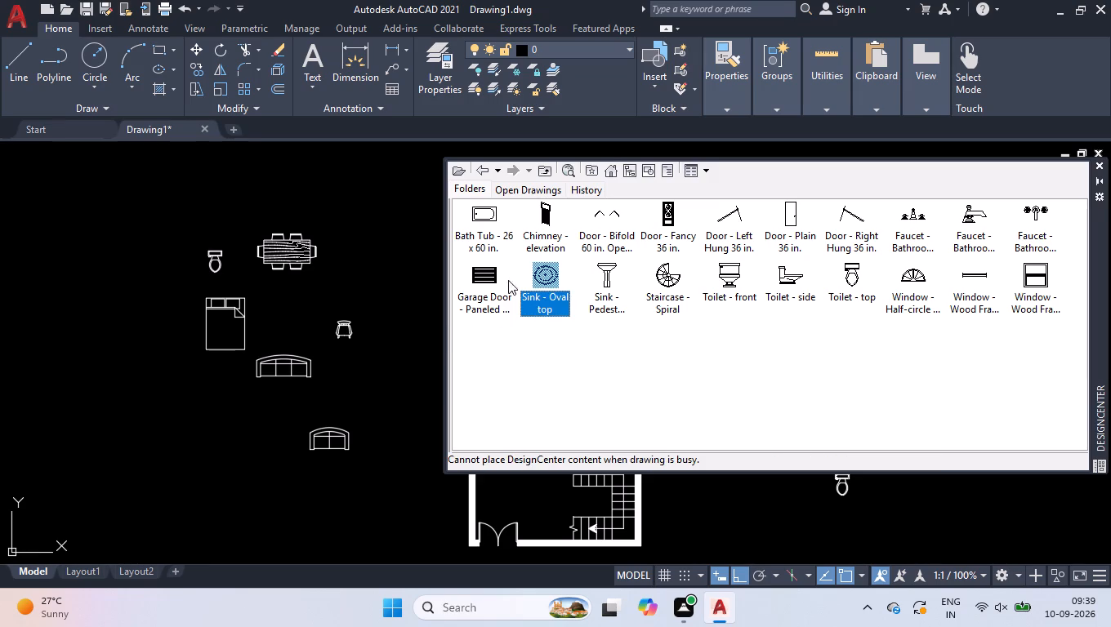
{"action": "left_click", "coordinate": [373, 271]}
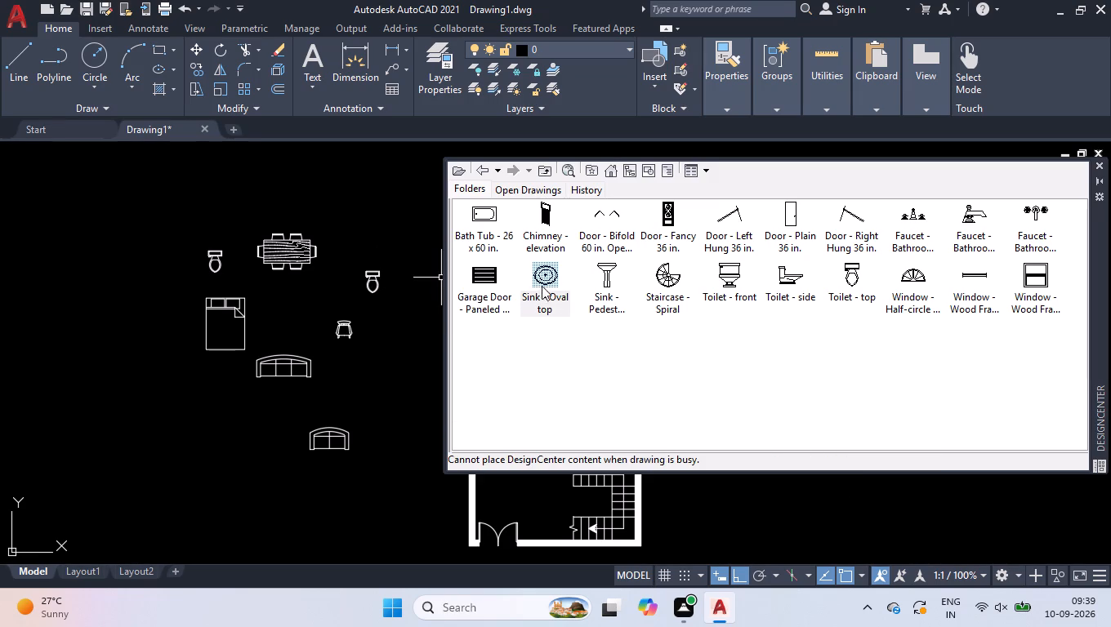
Insert the Sink - Oval top block east of the dining set.
{"action": "double_click", "coordinate": [546, 279]}
{"action": "key", "text": "Return"}
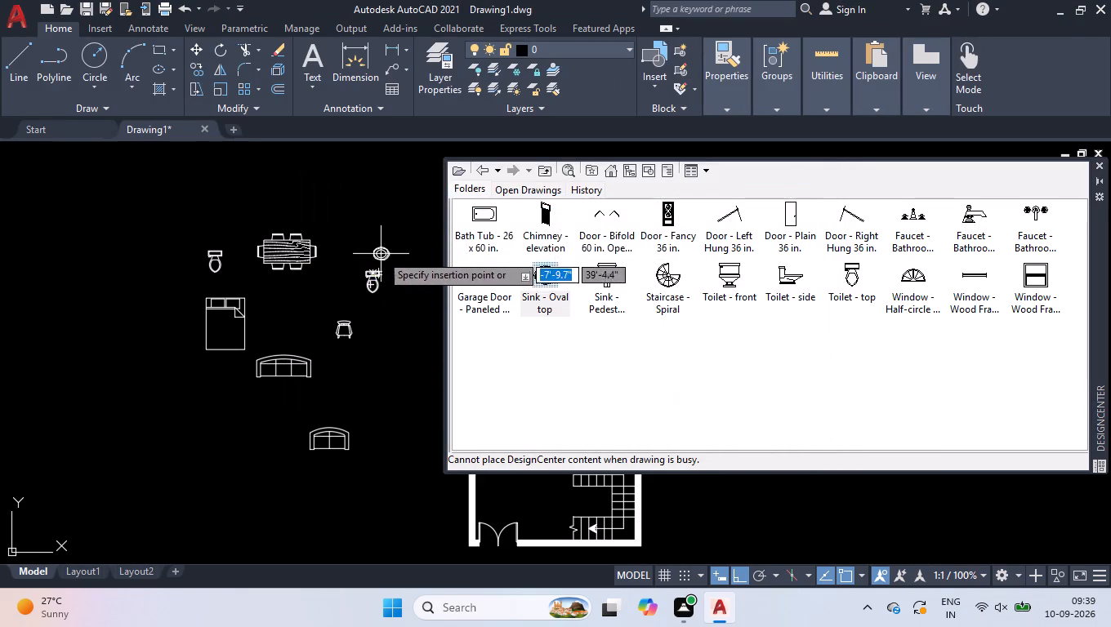
{"action": "left_click", "coordinate": [381, 245]}
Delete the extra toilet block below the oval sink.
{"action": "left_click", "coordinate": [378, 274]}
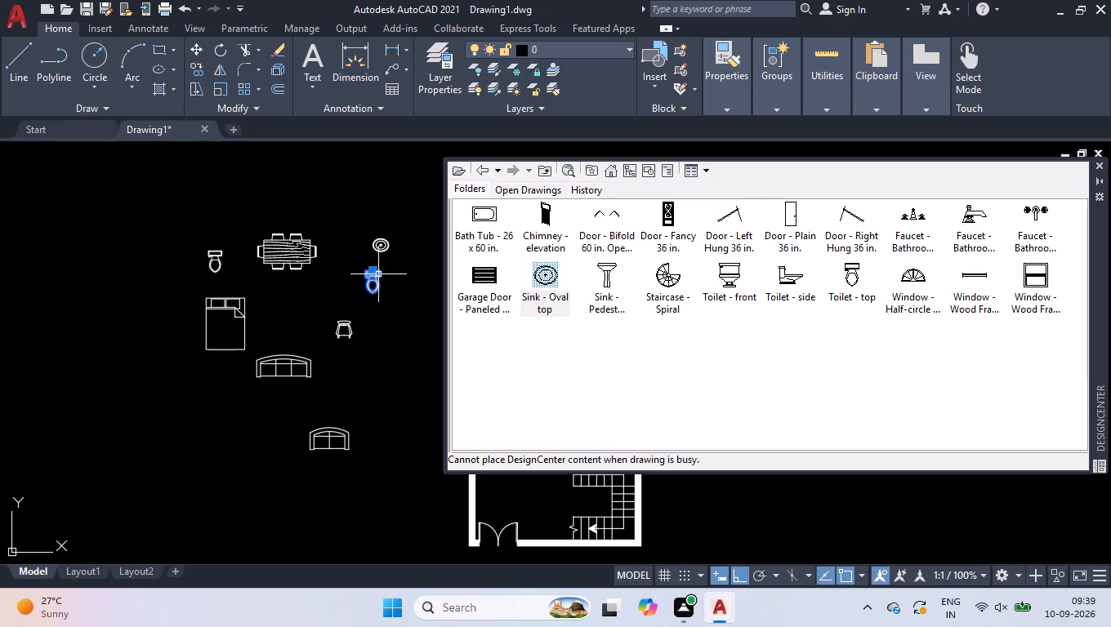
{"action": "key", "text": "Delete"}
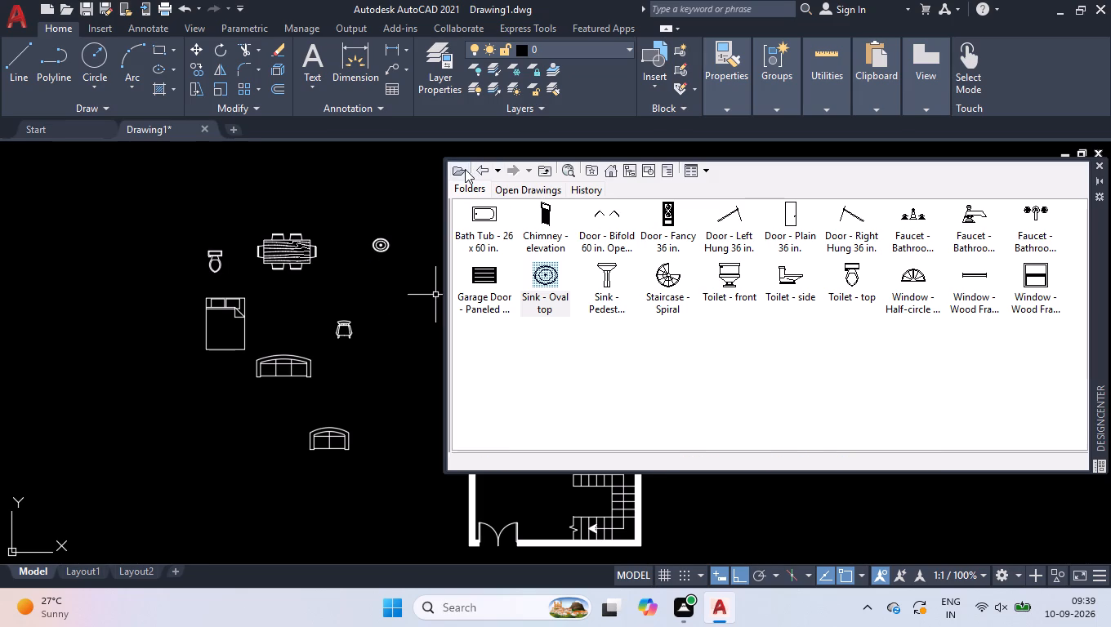
Load the blocks of Kitchens.dwg into DesignCenter and insert Sink-double - 36 in top northwest of the toilet.
{"action": "left_click", "coordinate": [465, 169]}
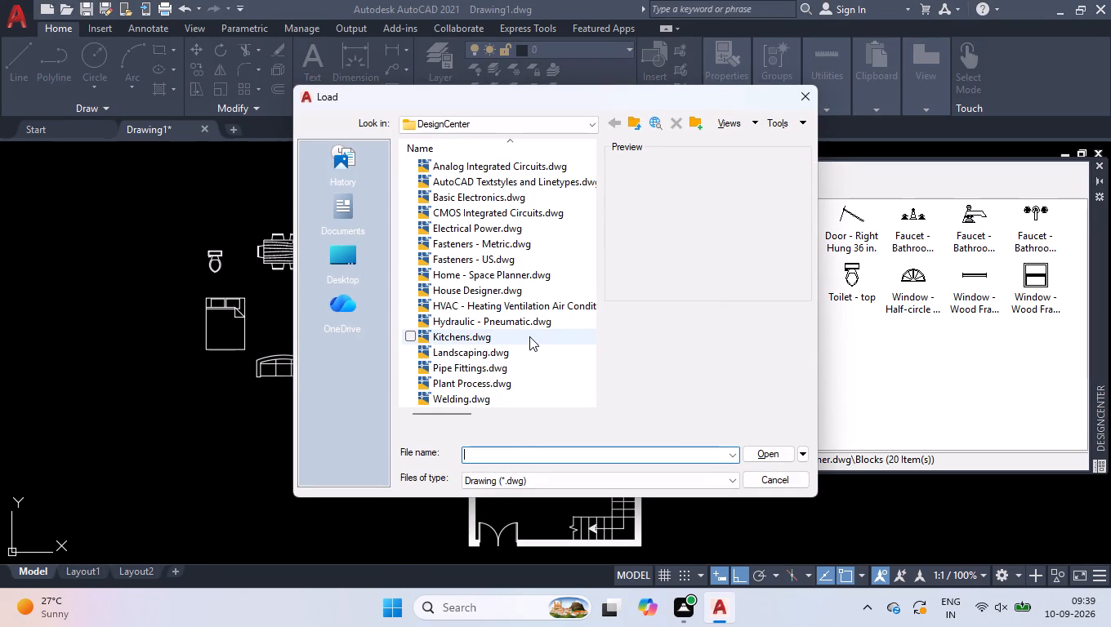
{"action": "left_click", "coordinate": [528, 337]}
{"action": "left_click", "coordinate": [775, 458]}
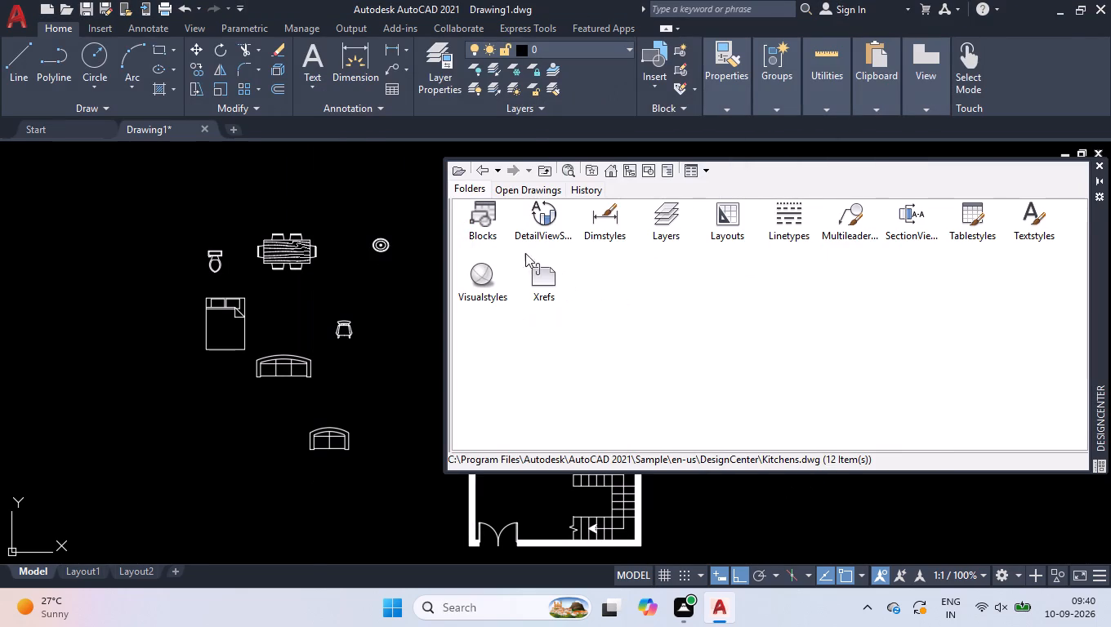
{"action": "double_click", "coordinate": [478, 220]}
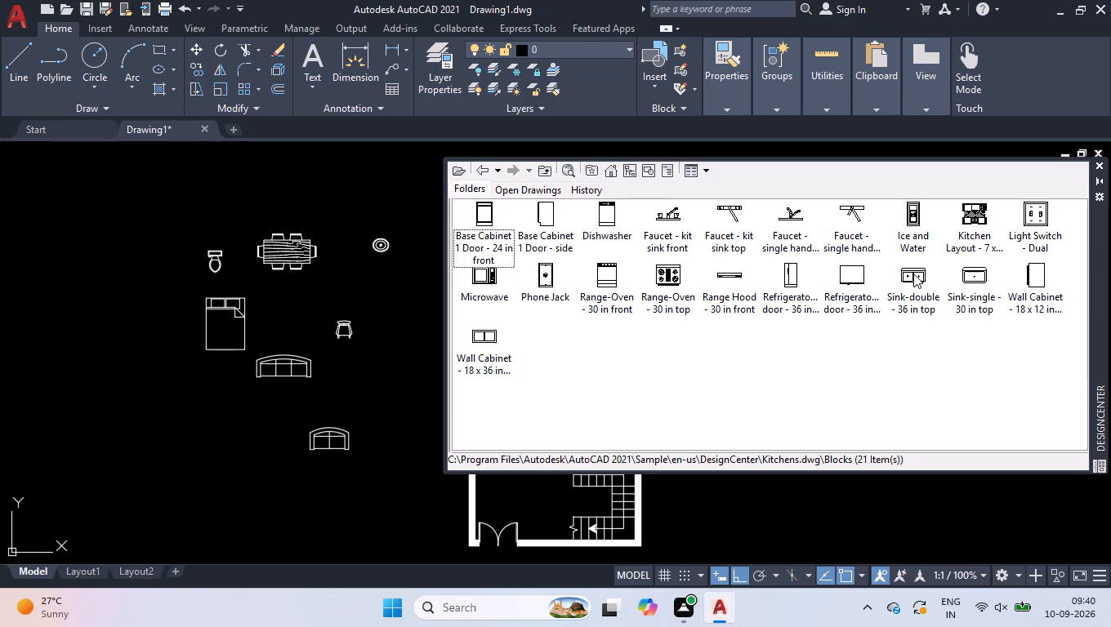
{"action": "left_click_drag", "start_coordinate": [913, 273], "coordinate": [246, 199]}
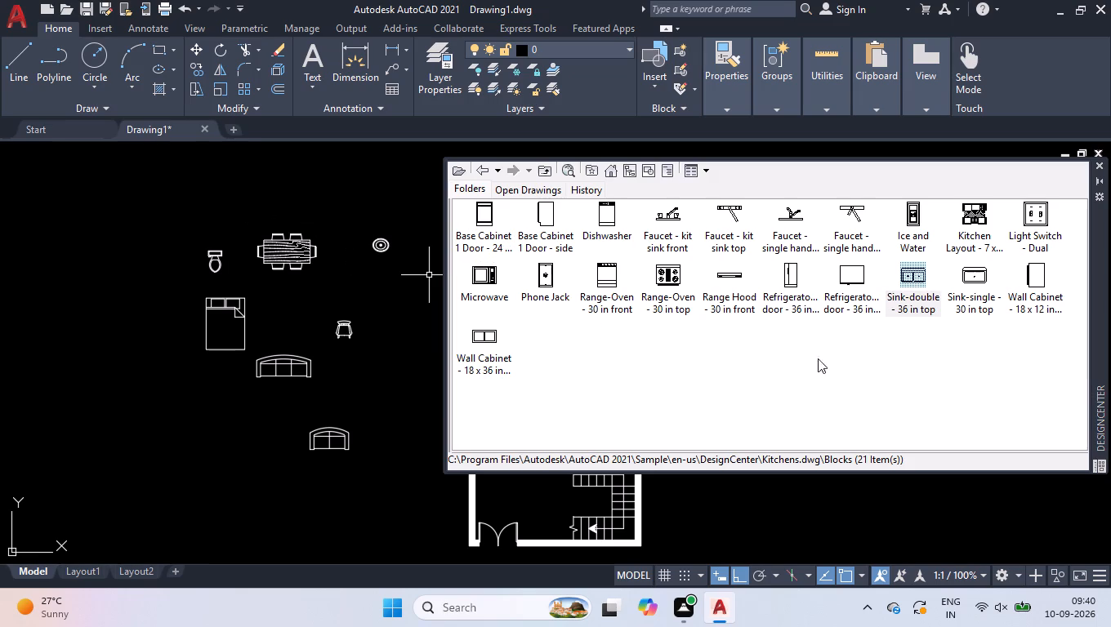
{"action": "double_click", "coordinate": [909, 276]}
{"action": "key", "text": "Return"}
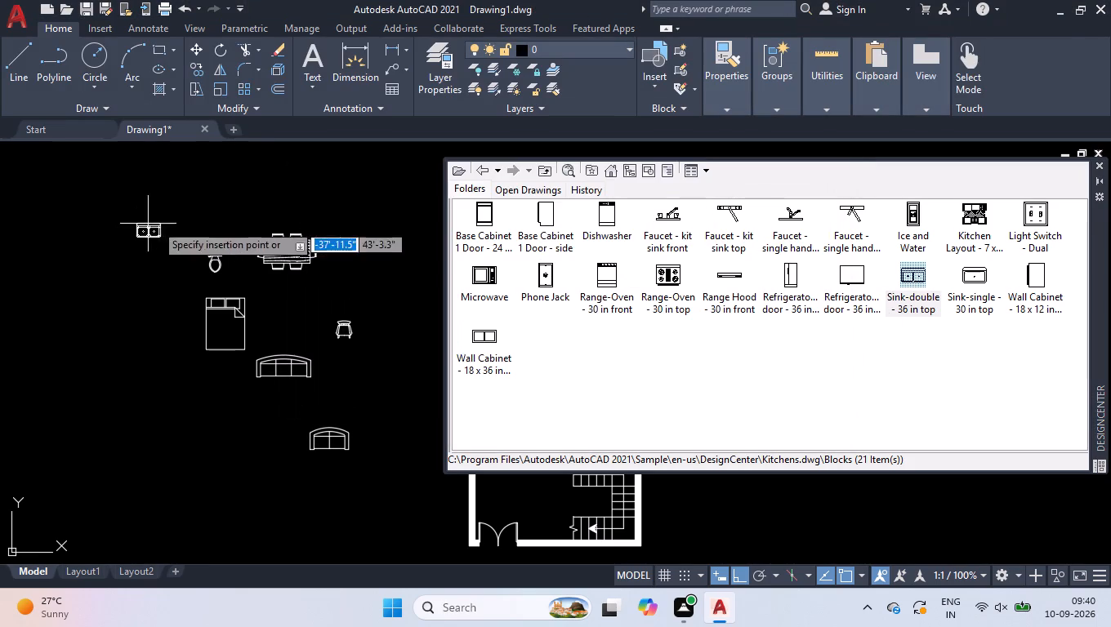
{"action": "left_click", "coordinate": [180, 225]}
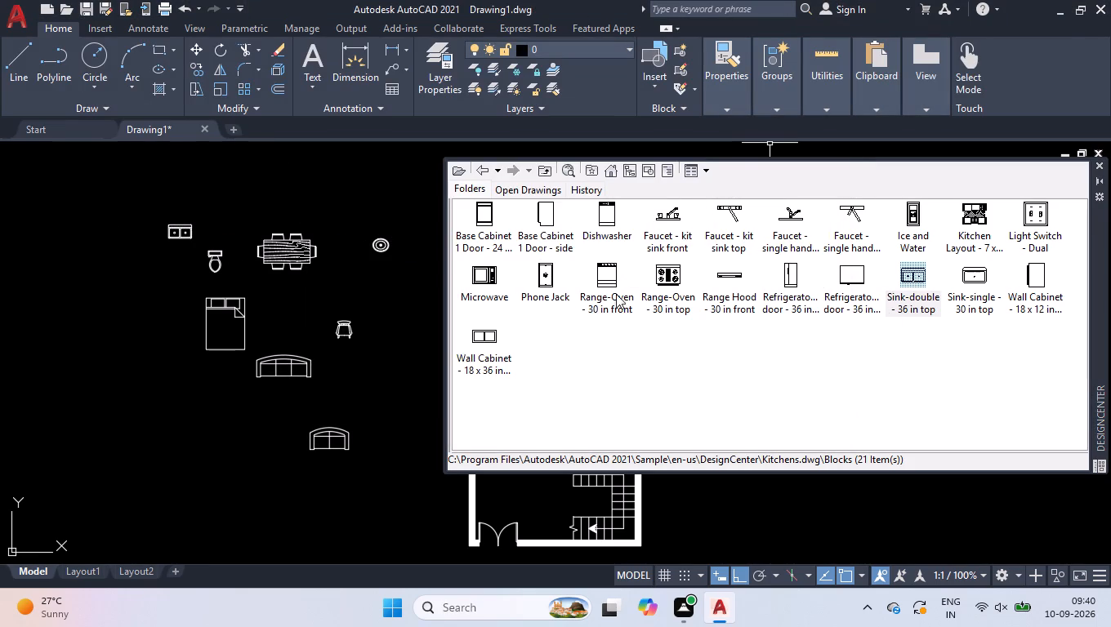
Insert the Range-Oven - 30 in top block west of the bed and close DesignCenter.
{"action": "double_click", "coordinate": [661, 269]}
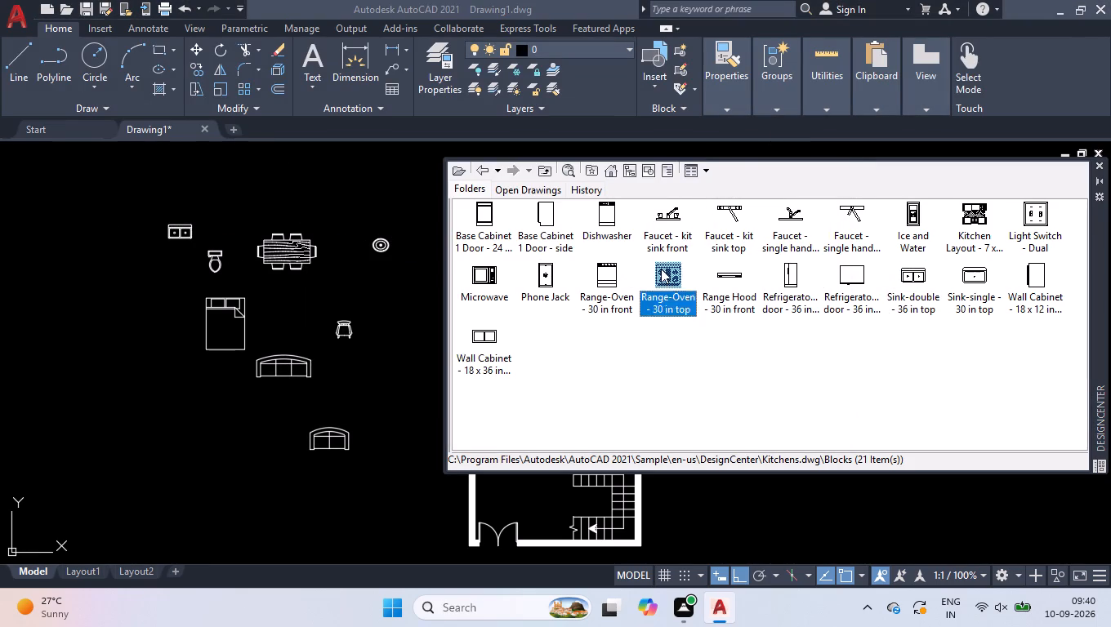
{"action": "key", "text": "Return"}
{"action": "left_click", "coordinate": [129, 285]}
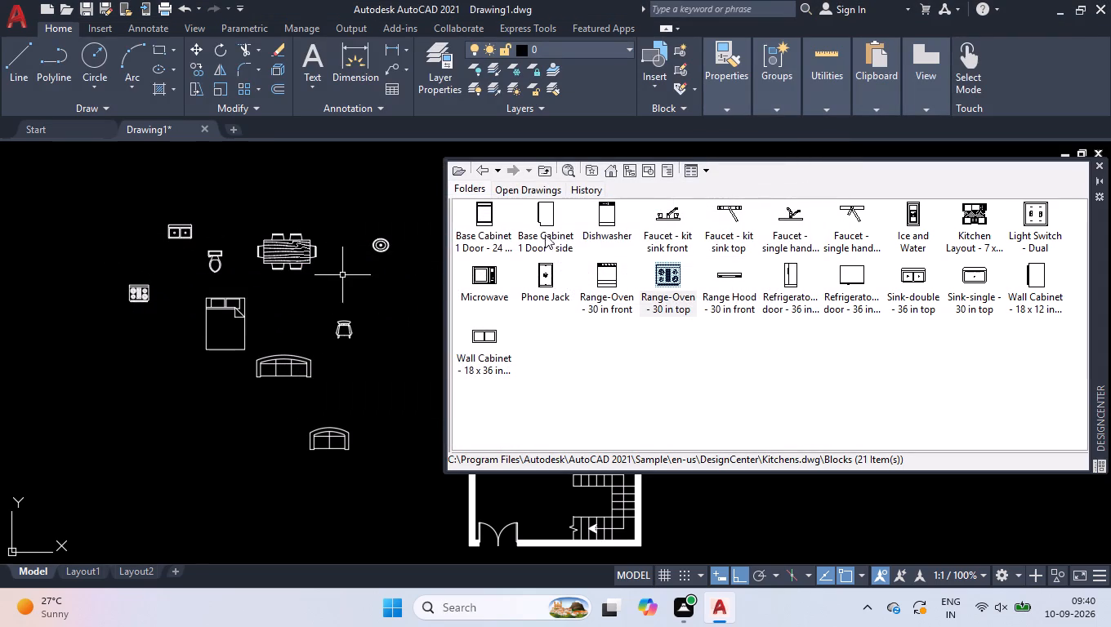
{"action": "left_click", "coordinate": [1096, 166]}
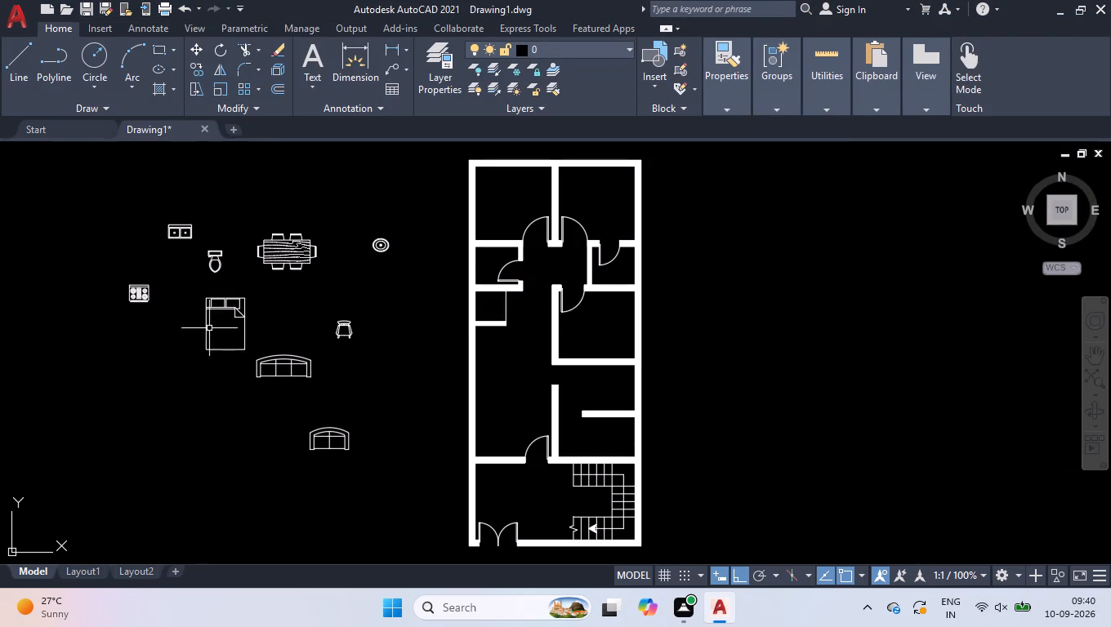
Copy the bed by its head end, with ortho off, into the northwest bedroom against the north wall.
{"action": "left_click", "coordinate": [230, 305]}
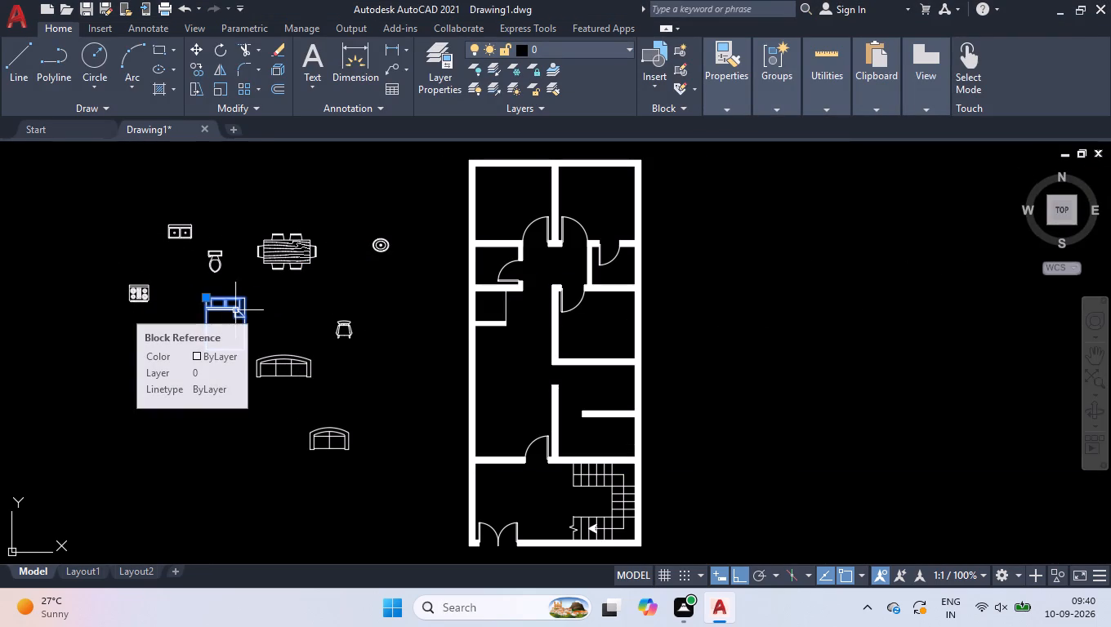
{"action": "type", "text": "cop"}
{"action": "key", "text": "Return"}
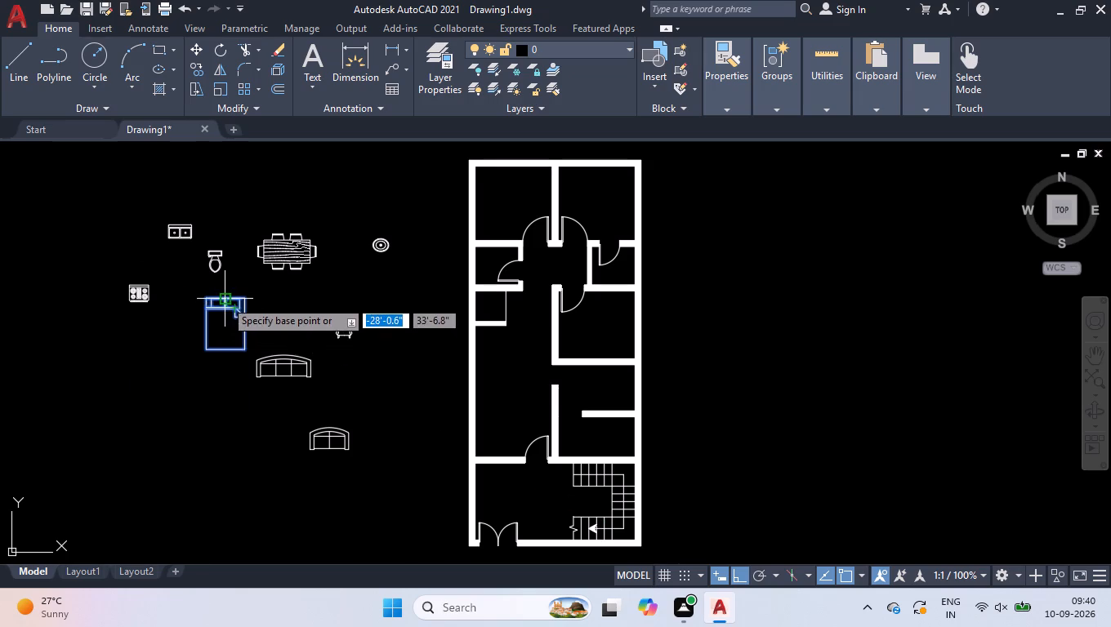
{"action": "left_click", "coordinate": [224, 296]}
{"action": "scroll", "coordinate": [504, 229], "scroll_direction": "up", "scroll_amount": 1}
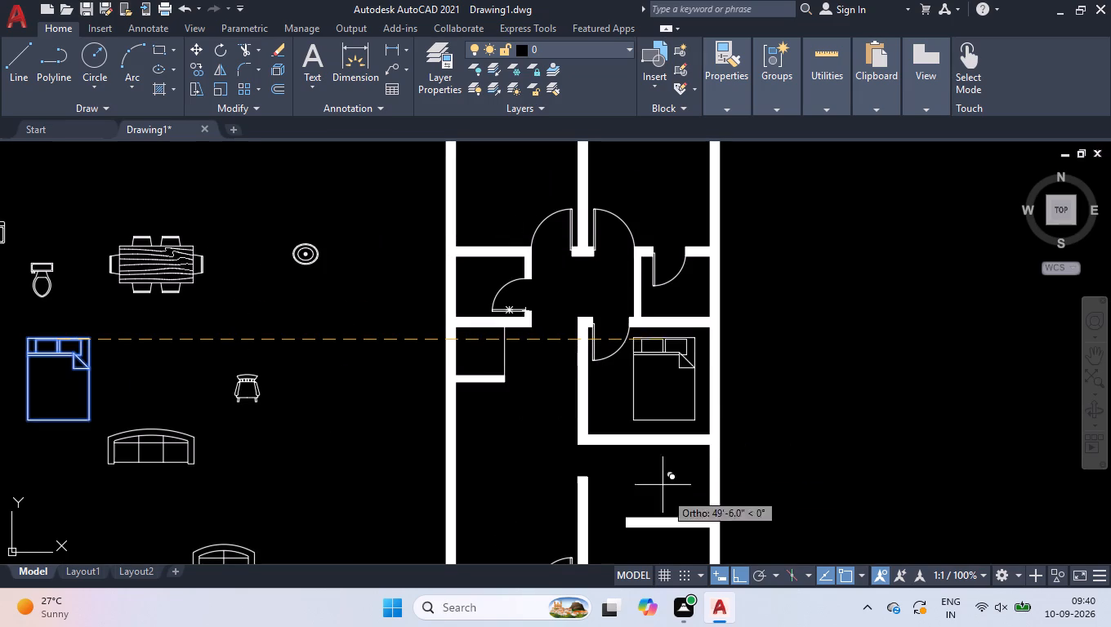
{"action": "left_click", "coordinate": [756, 580]}
{"action": "scroll", "coordinate": [718, 500], "scroll_direction": "down", "scroll_amount": 1}
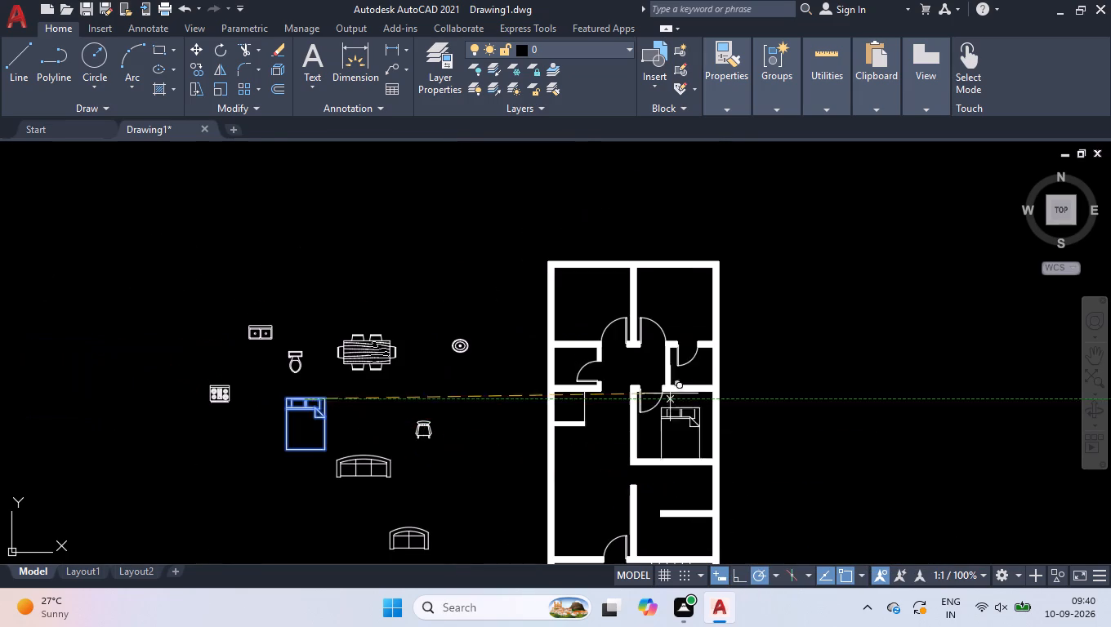
{"action": "scroll", "coordinate": [622, 269], "scroll_direction": "up", "scroll_amount": 3}
{"action": "scroll", "coordinate": [467, 259], "scroll_direction": "up", "scroll_amount": 3}
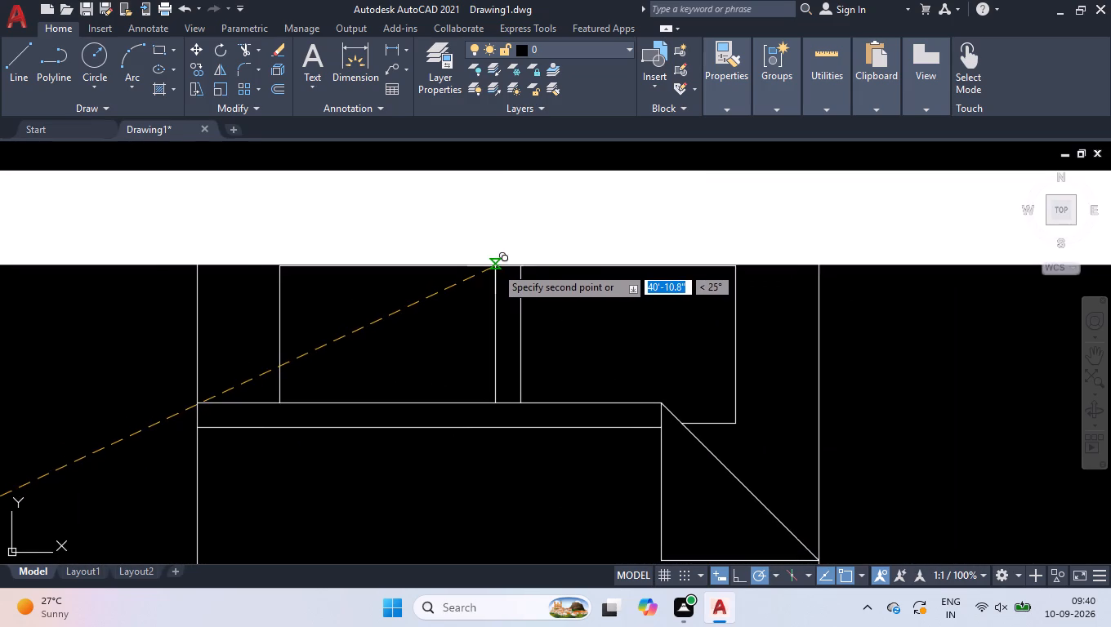
{"action": "left_click", "coordinate": [493, 283]}
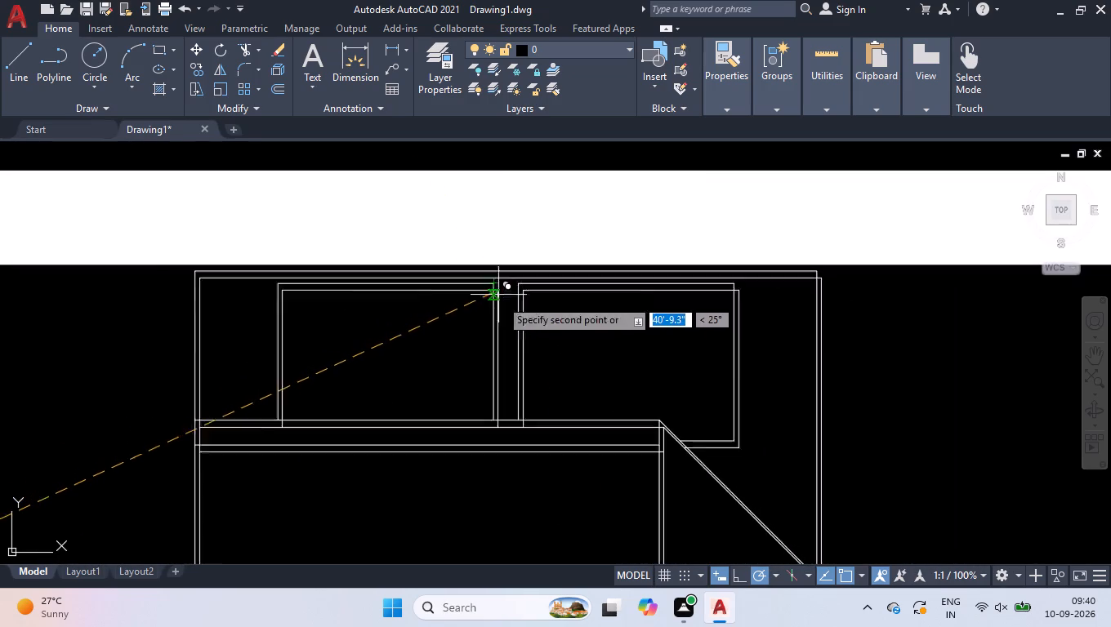
Place another copy of the bed in the northeast bedroom against the north wall and finish copying.
{"action": "scroll", "coordinate": [515, 309], "scroll_direction": "down", "scroll_amount": 5}
{"action": "scroll", "coordinate": [622, 318], "scroll_direction": "up", "scroll_amount": 4}
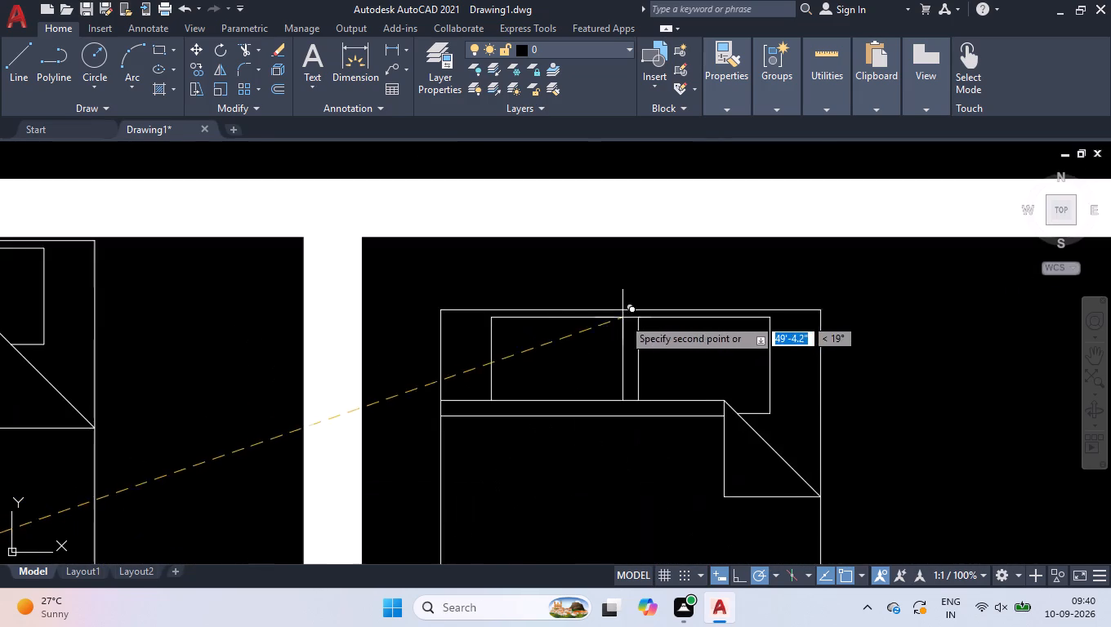
{"action": "left_click", "coordinate": [779, 248]}
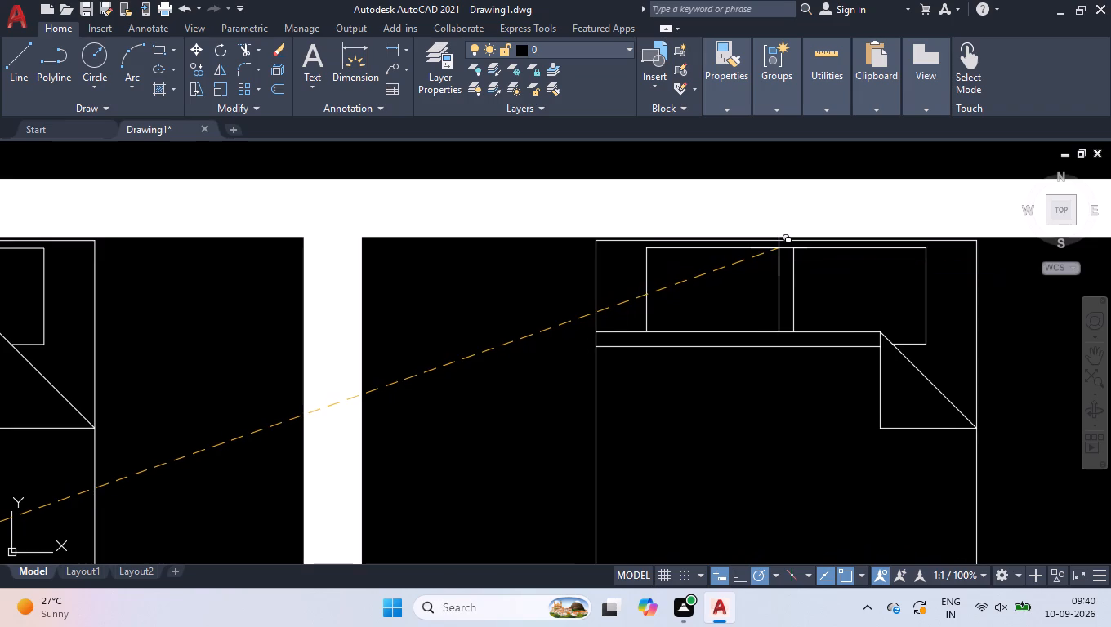
{"action": "key", "text": "space"}
{"action": "scroll", "coordinate": [770, 256], "scroll_direction": "down", "scroll_amount": 4}
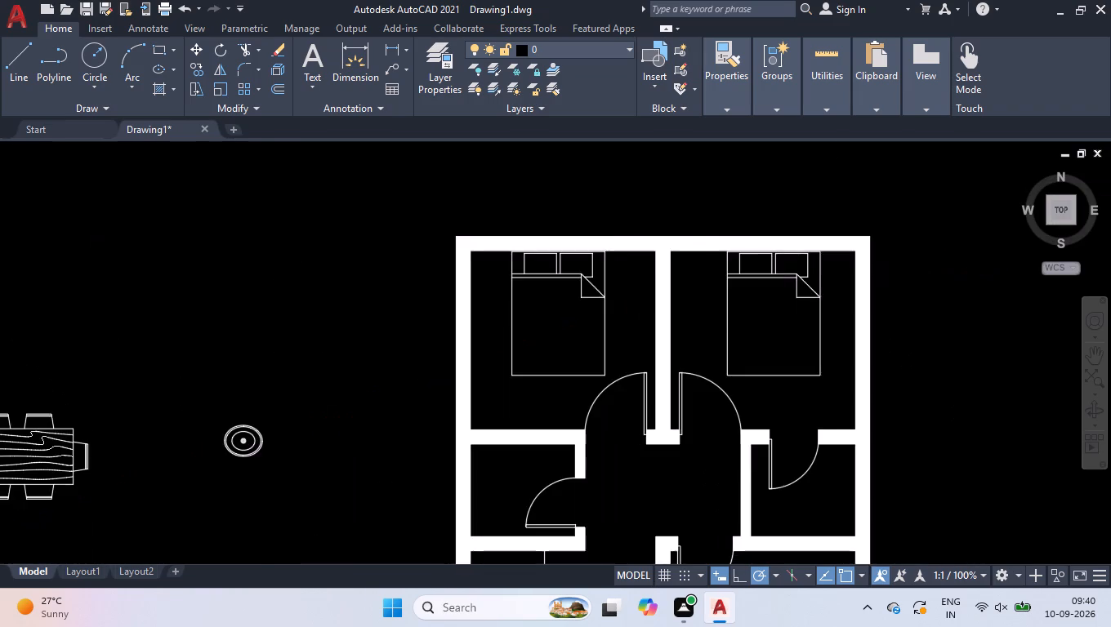
Rotate the original bed 180° about the middle of its head end.
{"action": "left_click_drag", "start_coordinate": [264, 432], "coordinate": [229, 455]}
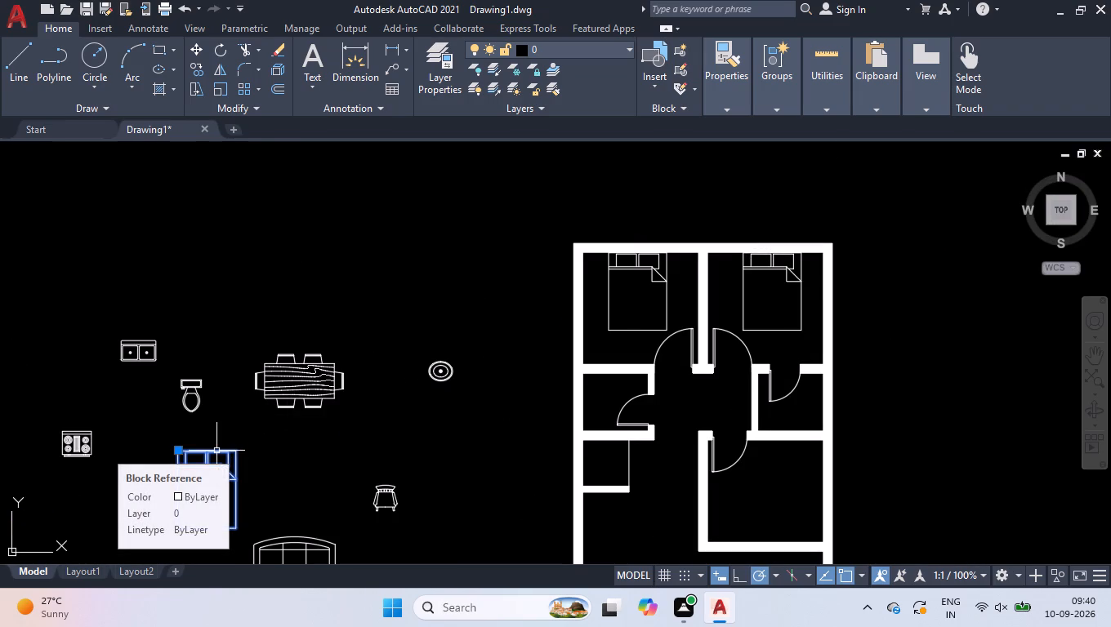
{"action": "type", "text": "ro"}
{"action": "key", "text": "Return"}
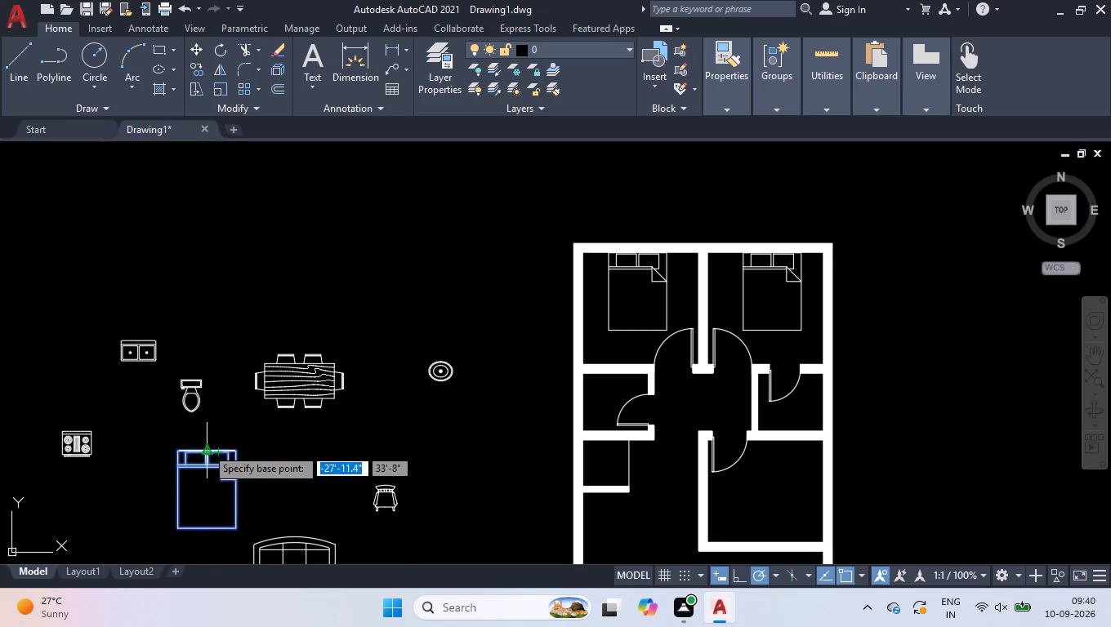
{"action": "left_click", "coordinate": [206, 447]}
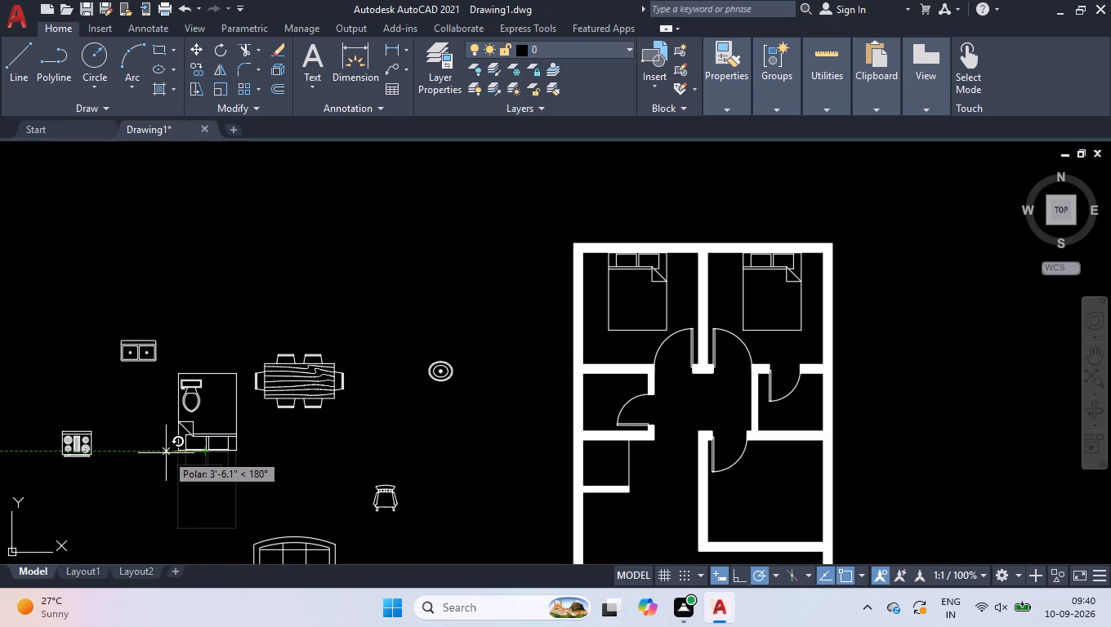
{"action": "left_click", "coordinate": [107, 450]}
Move the rotated bed into the middle east bedroom with its head against the south wall, and clear the selection.
{"action": "left_click", "coordinate": [189, 449]}
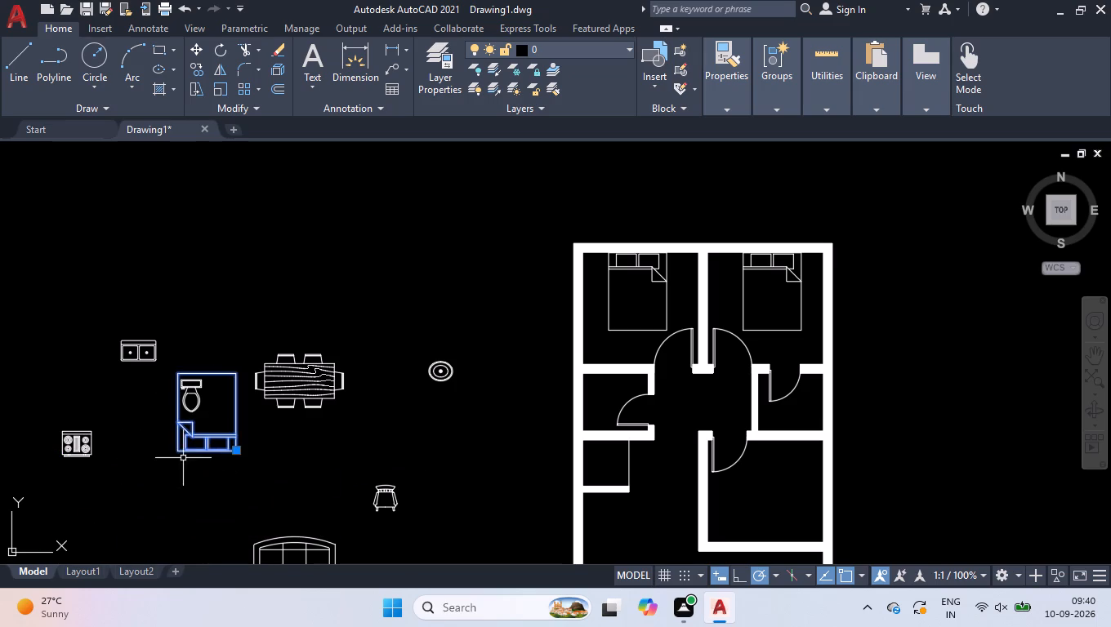
{"action": "left_click", "coordinate": [233, 452]}
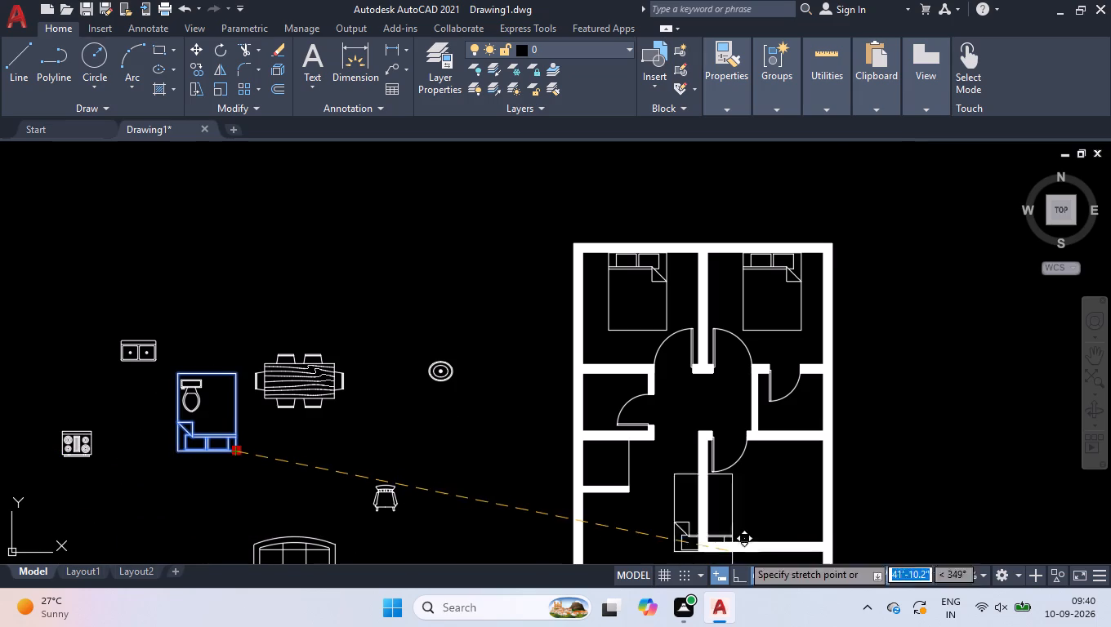
{"action": "scroll", "coordinate": [783, 559], "scroll_direction": "up", "scroll_amount": 2}
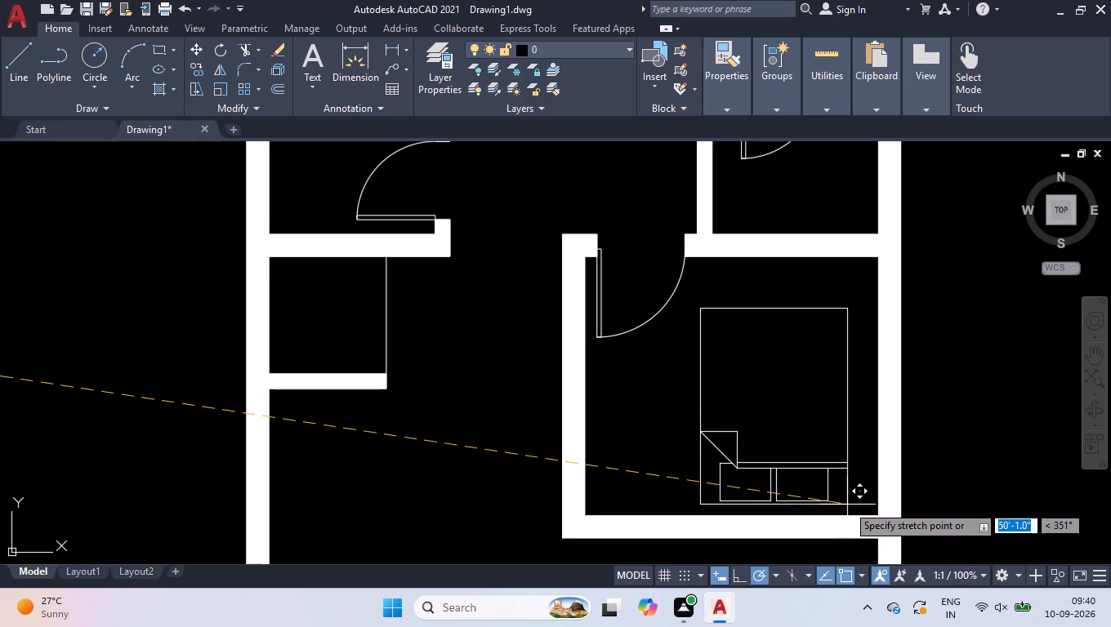
{"action": "left_click", "coordinate": [847, 512]}
{"action": "right_click", "coordinate": [582, 397]}
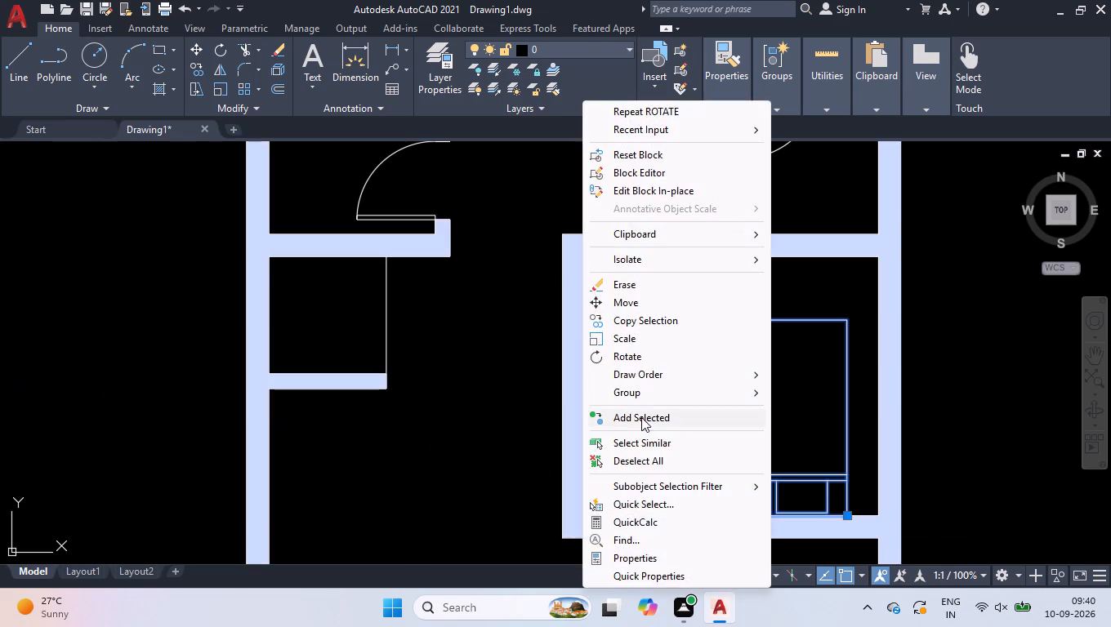
{"action": "left_click", "coordinate": [500, 413]}
{"action": "right_click", "coordinate": [500, 413]}
{"action": "left_click", "coordinate": [522, 460]}
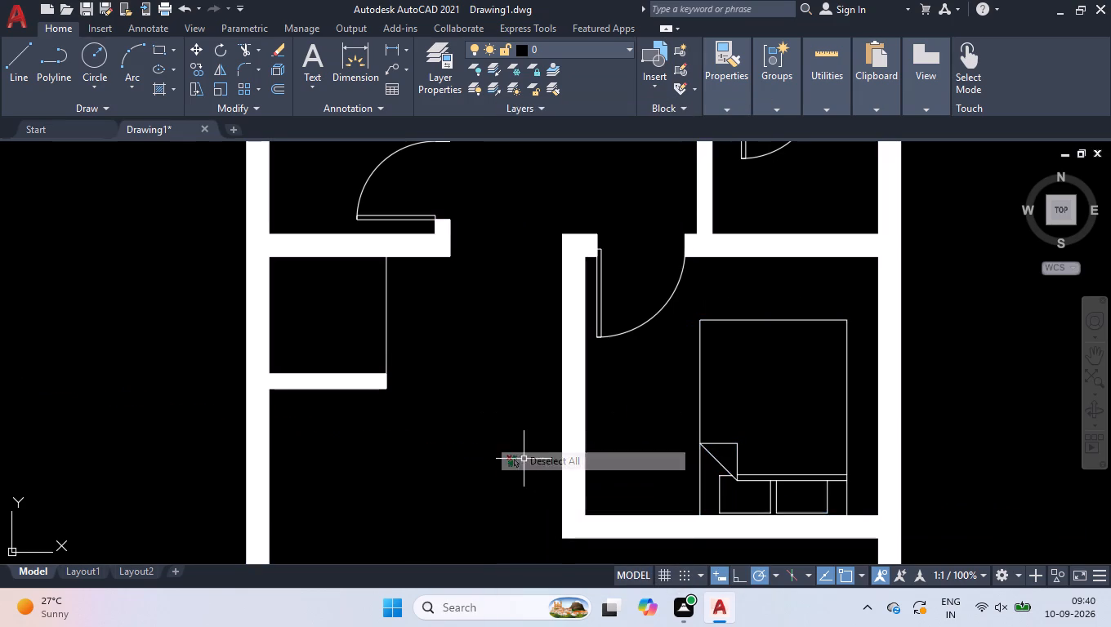
Move the dining set into the space between the middle east bedroom and the short wall south of it, then deselect it.
{"action": "scroll", "coordinate": [529, 455], "scroll_direction": "down", "scroll_amount": 2}
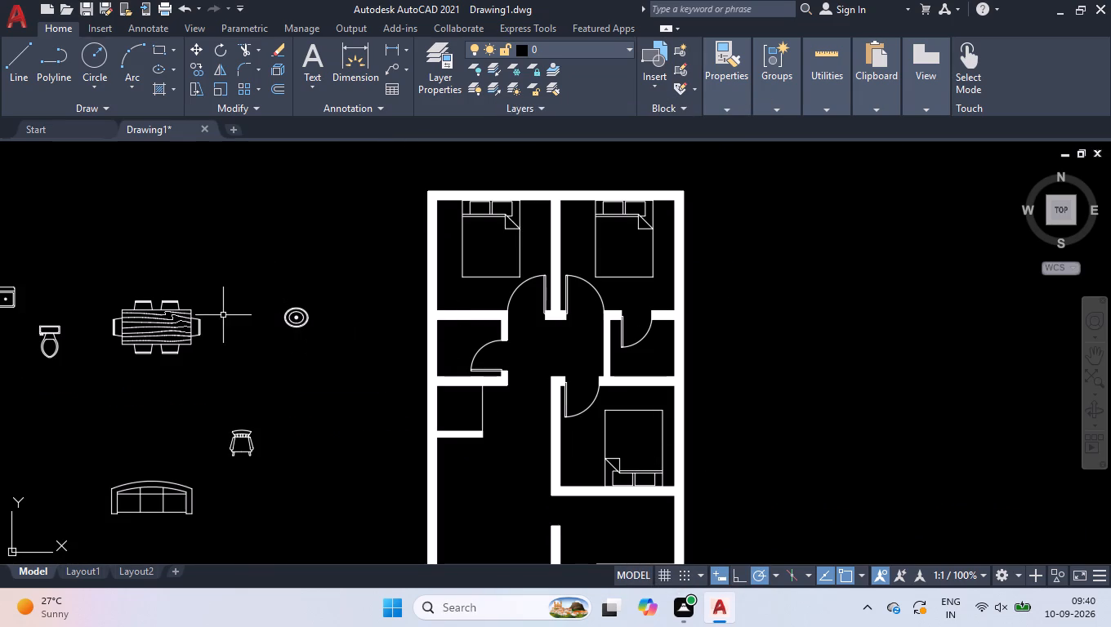
{"action": "left_click", "coordinate": [221, 309]}
{"action": "left_click", "coordinate": [168, 331]}
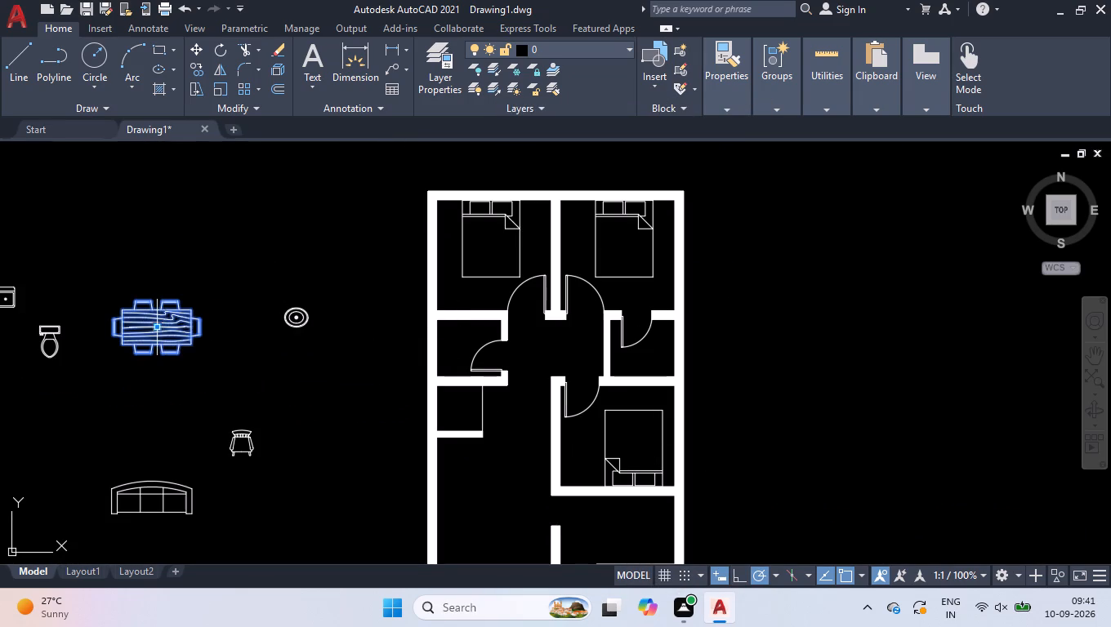
{"action": "left_click", "coordinate": [157, 327]}
{"action": "scroll", "coordinate": [614, 439], "scroll_direction": "down", "scroll_amount": 2}
{"action": "scroll", "coordinate": [615, 500], "scroll_direction": "up", "scroll_amount": 4}
{"action": "left_click", "coordinate": [622, 328]}
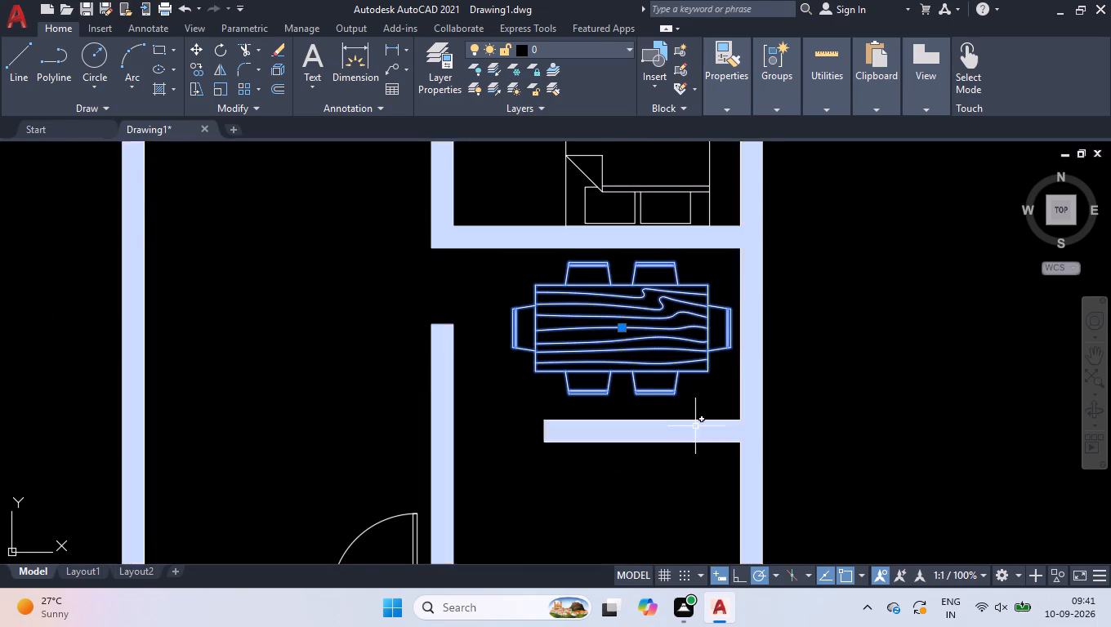
{"action": "scroll", "coordinate": [695, 426], "scroll_direction": "down", "scroll_amount": 1}
{"action": "scroll", "coordinate": [483, 367], "scroll_direction": "down", "scroll_amount": 3}
{"action": "scroll", "coordinate": [344, 346], "scroll_direction": "up", "scroll_amount": 2}
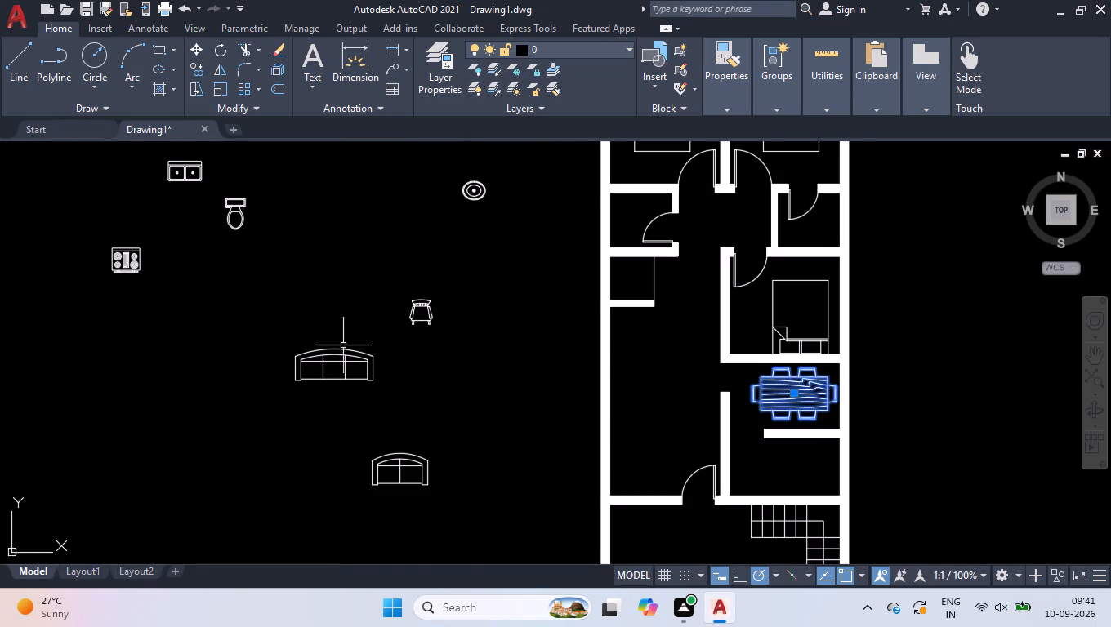
{"action": "right_click", "coordinate": [236, 287]}
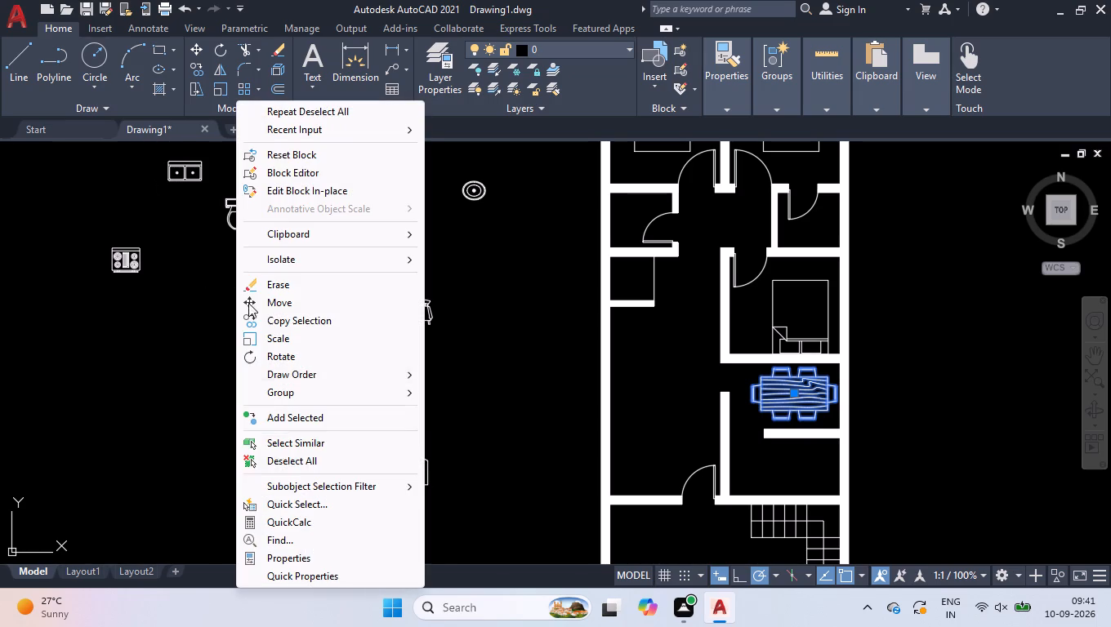
{"action": "left_click", "coordinate": [323, 460]}
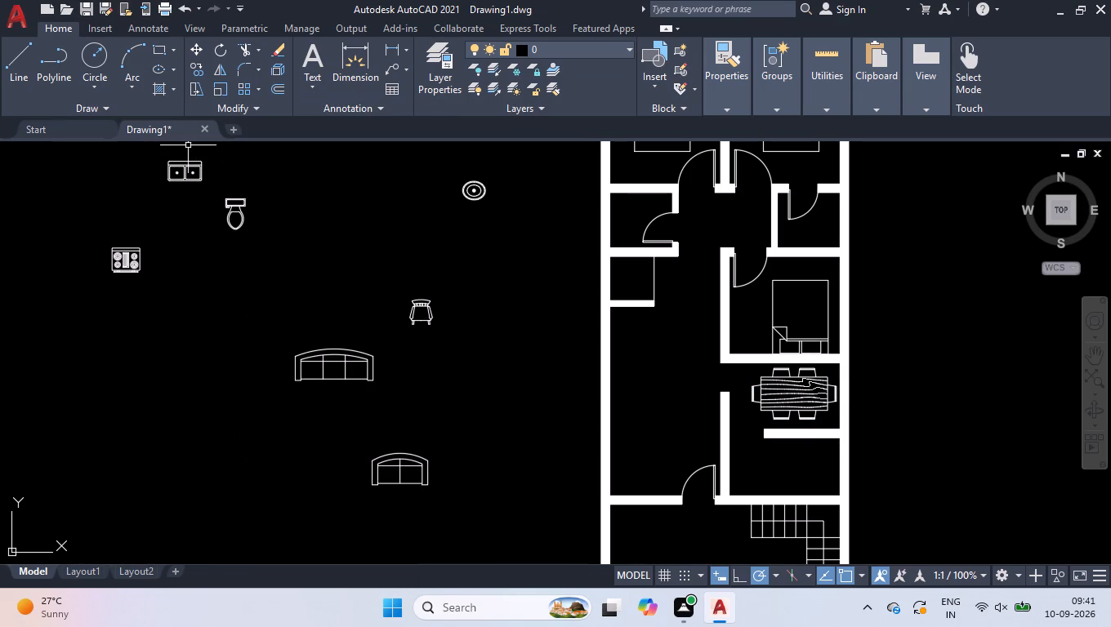
Rotate the double-bowl kitchen sink 180° about the middle of its back edge.
{"action": "left_click", "coordinate": [187, 149]}
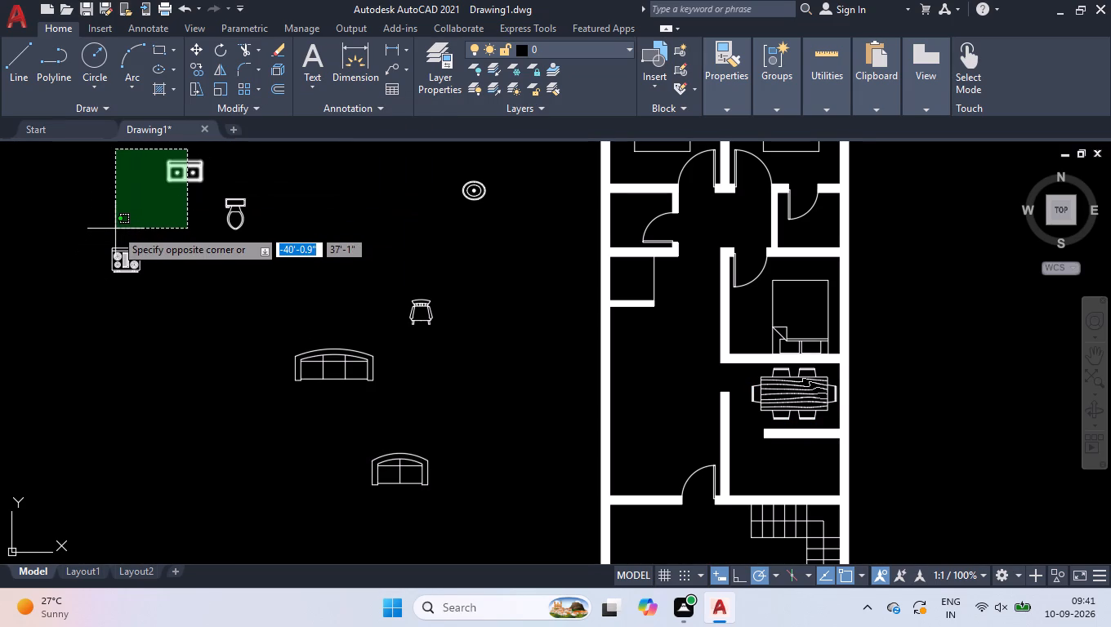
{"action": "left_click", "coordinate": [114, 207]}
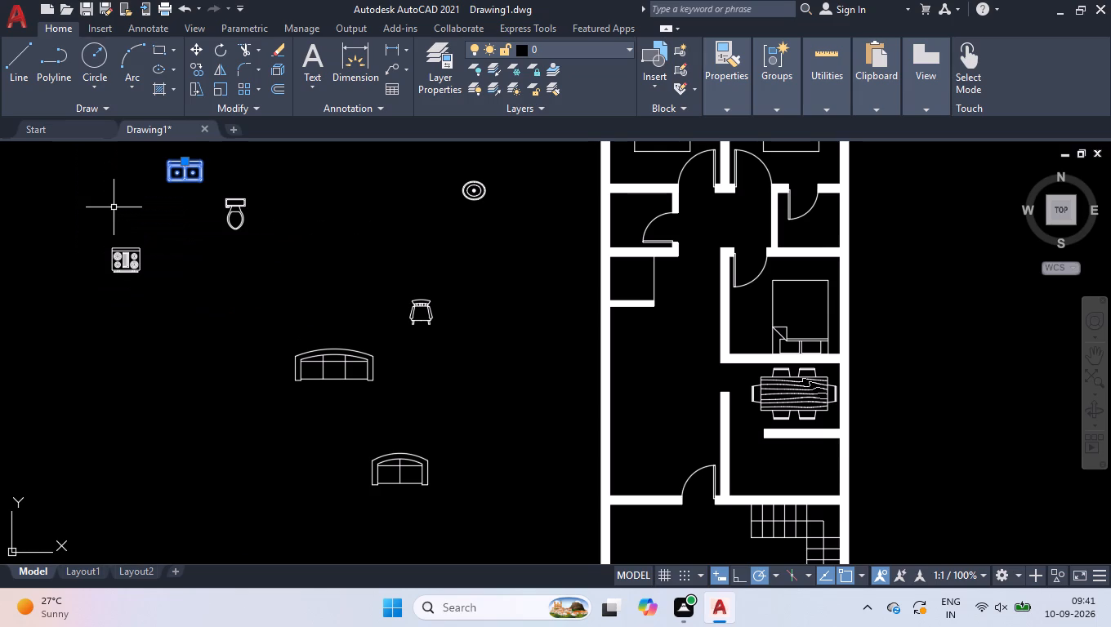
{"action": "type", "text": "ro"}
{"action": "key", "text": "Return"}
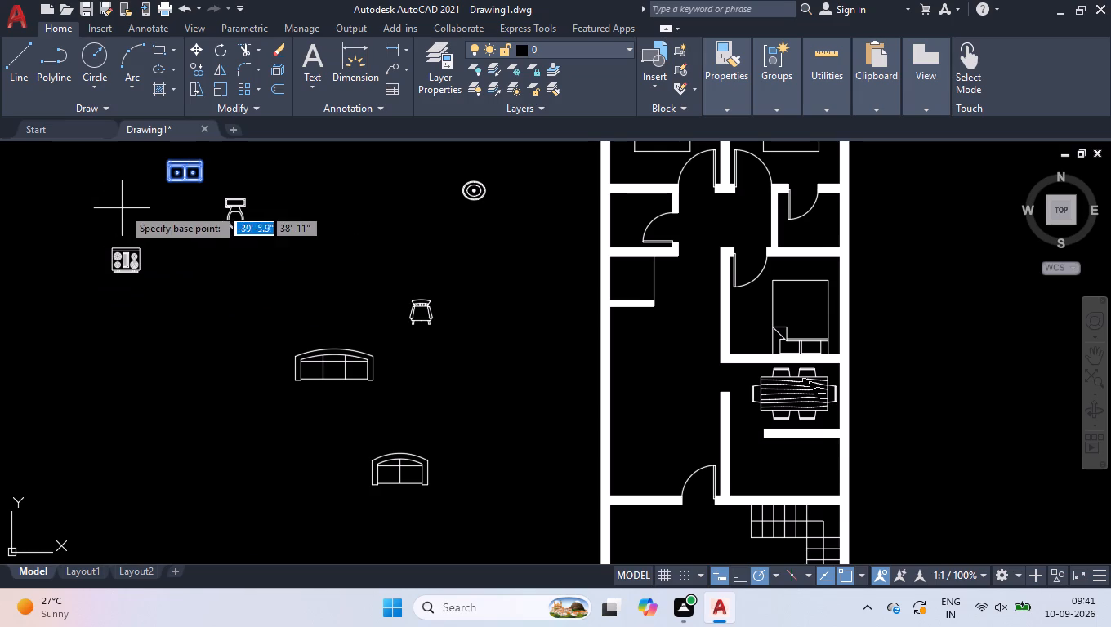
{"action": "left_click", "coordinate": [190, 158]}
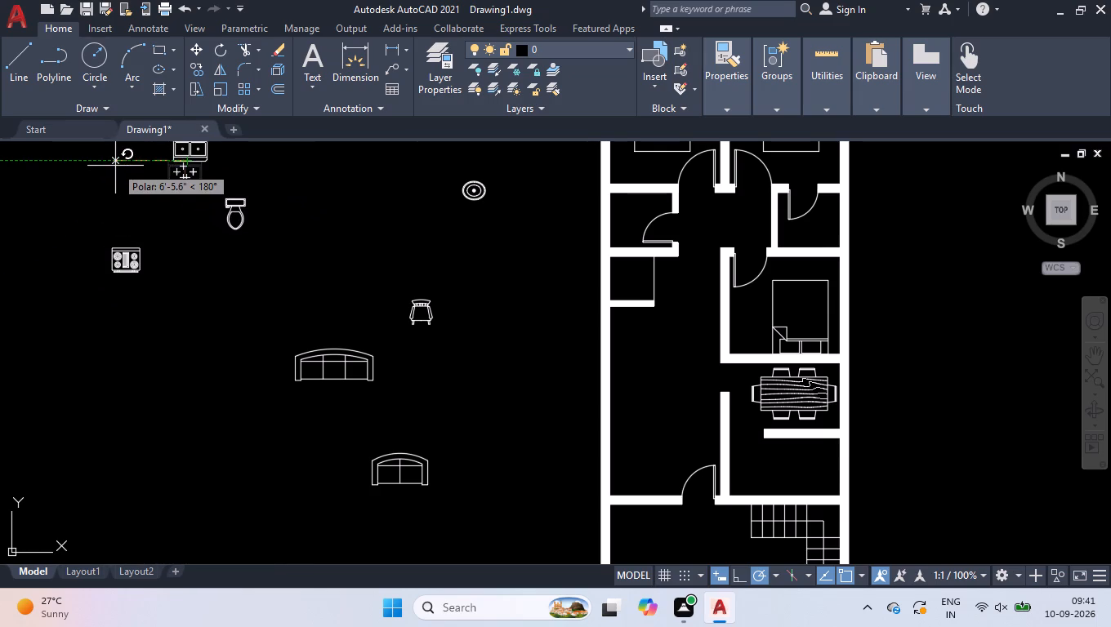
{"action": "left_click", "coordinate": [115, 166]}
Rotate the stove a quarter turn clockwise about the middle of its back edge.
{"action": "key", "text": "space"}
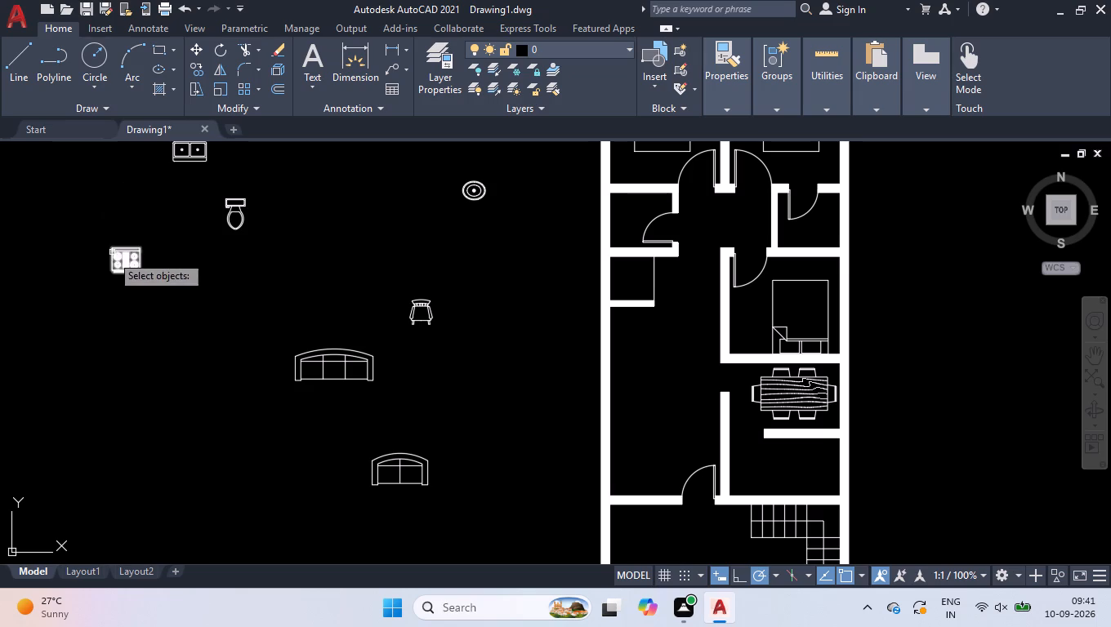
{"action": "left_click", "coordinate": [111, 255]}
{"action": "key", "text": "space"}
{"action": "left_click", "coordinate": [124, 248]}
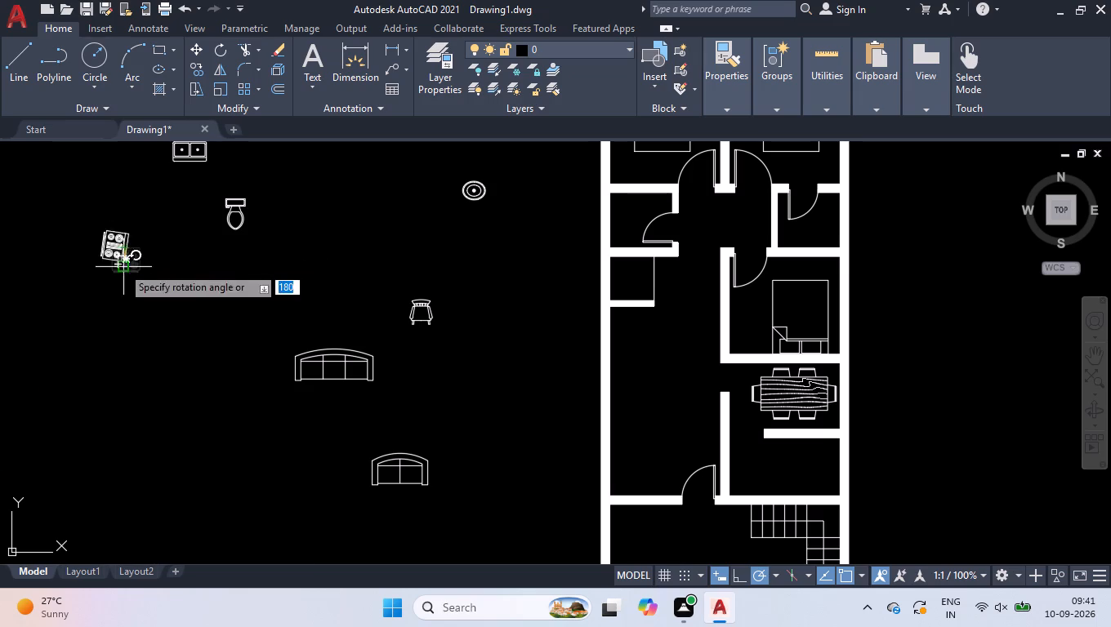
{"action": "left_click", "coordinate": [123, 325]}
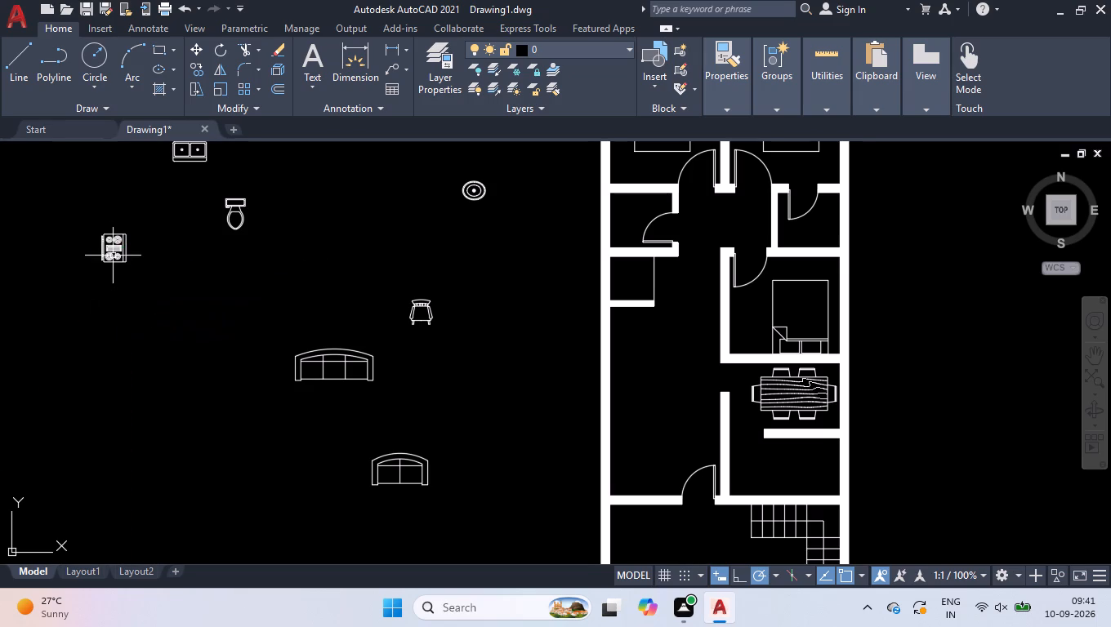
Move the stove into the kitchen south of the short wall, with its back against the east wall.
{"action": "left_click", "coordinate": [113, 256]}
{"action": "left_click", "coordinate": [125, 238]}
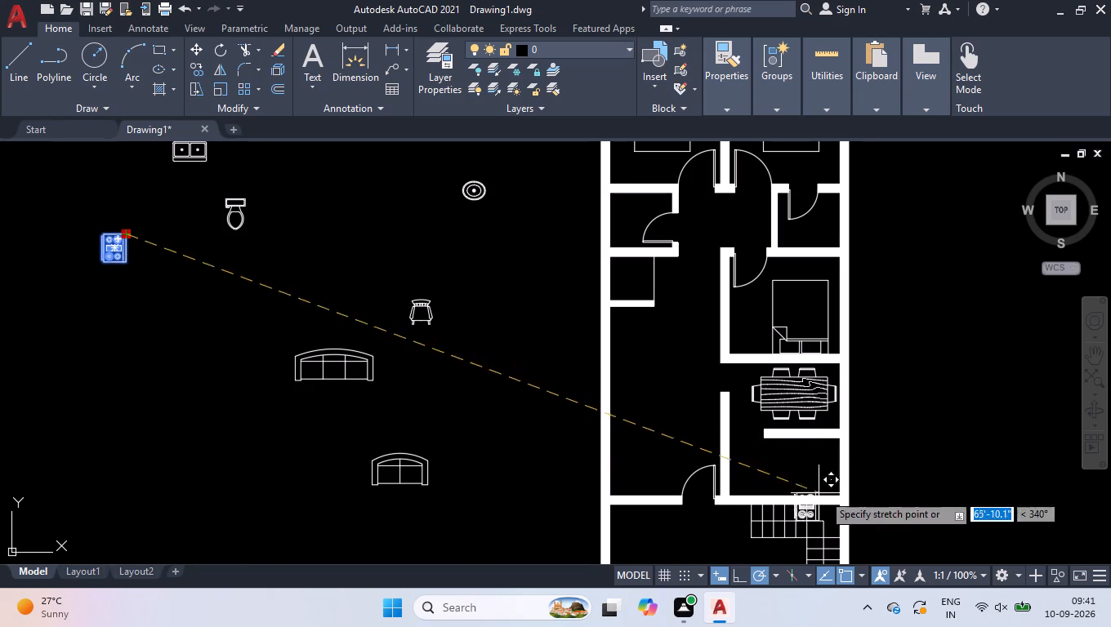
{"action": "scroll", "coordinate": [846, 509], "scroll_direction": "up", "scroll_amount": 3}
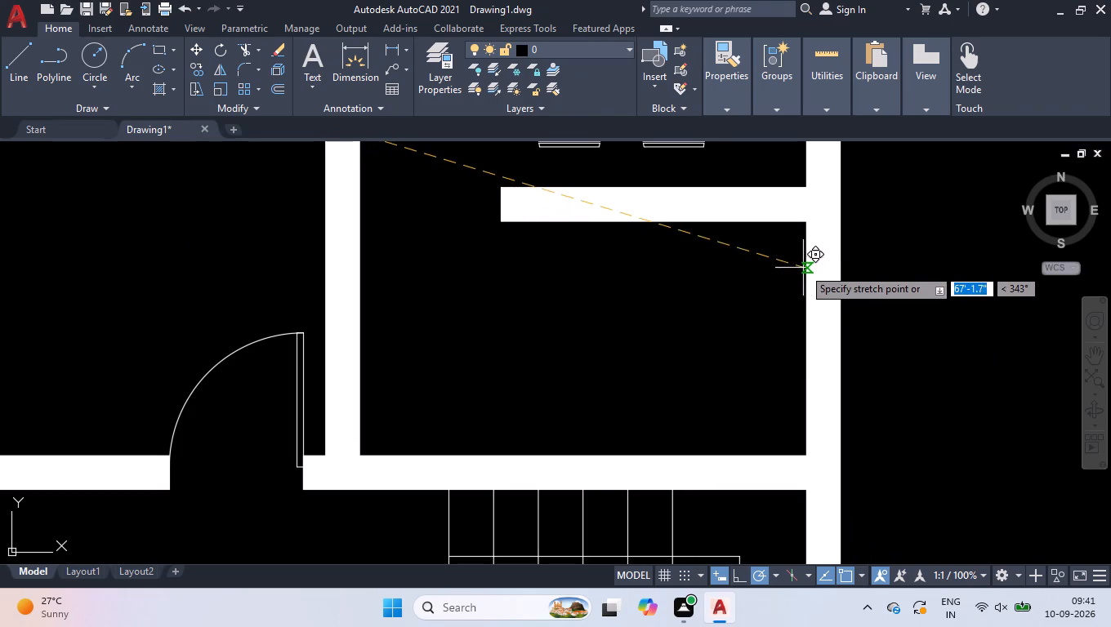
{"action": "left_click", "coordinate": [803, 264]}
Move the kitchen sink against the kitchen's south wall, west of the stove, and clear the selection.
{"action": "scroll", "coordinate": [770, 345], "scroll_direction": "down", "scroll_amount": 2}
{"action": "scroll", "coordinate": [685, 340], "scroll_direction": "down", "scroll_amount": 1}
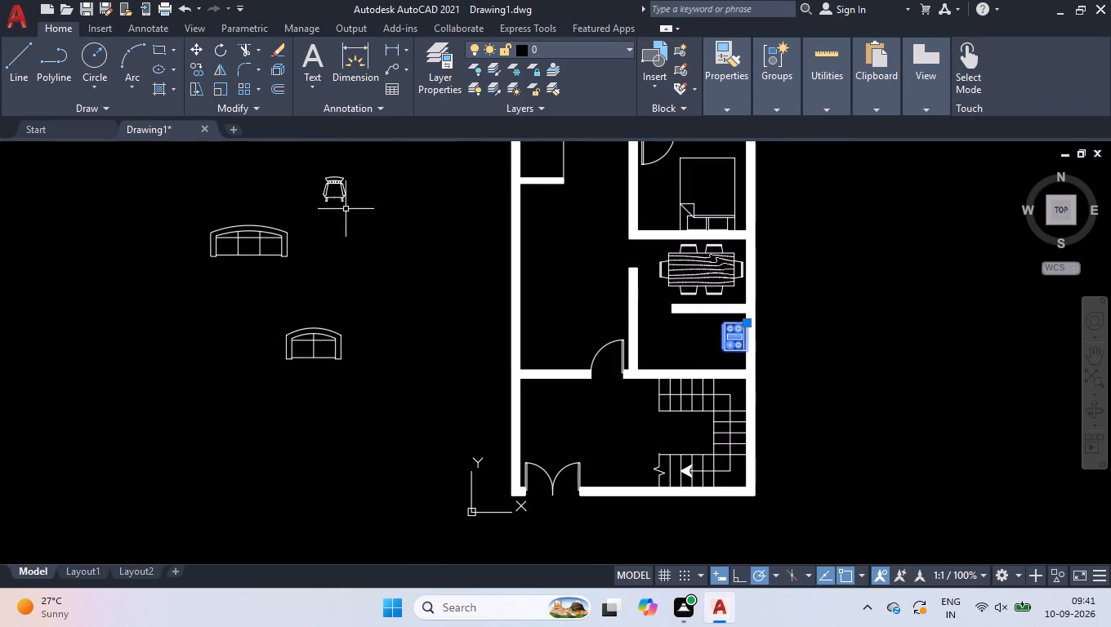
{"action": "scroll", "coordinate": [306, 275], "scroll_direction": "down", "scroll_amount": 3}
{"action": "scroll", "coordinate": [277, 161], "scroll_direction": "up", "scroll_amount": 2}
{"action": "left_click_drag", "start_coordinate": [253, 207], "coordinate": [248, 216]}
{"action": "left_click", "coordinate": [225, 233]}
{"action": "left_click", "coordinate": [234, 239]}
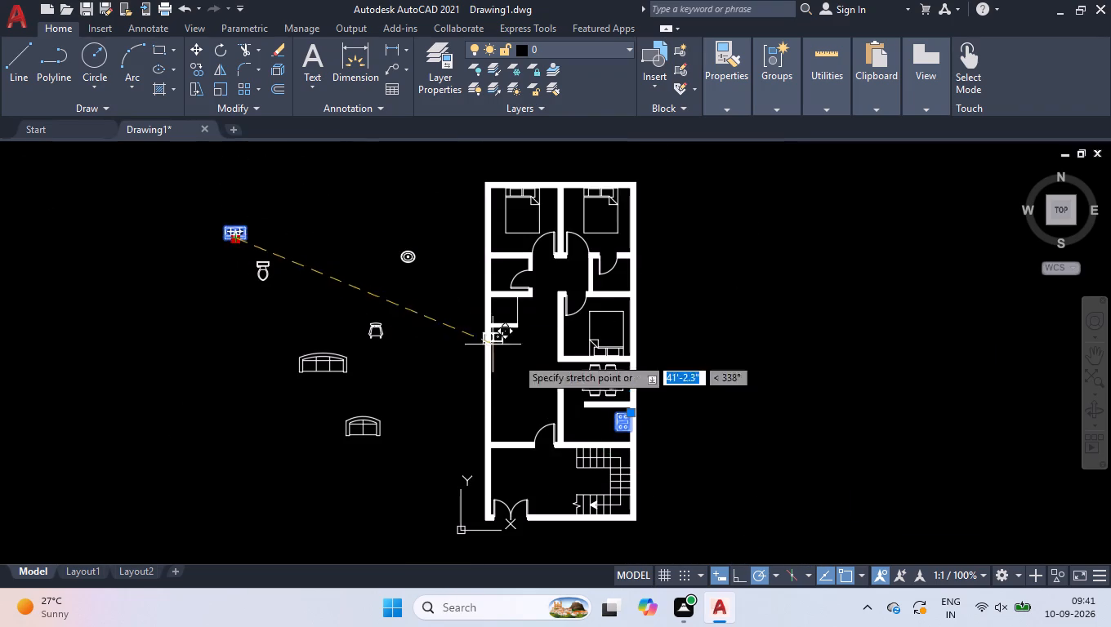
{"action": "scroll", "coordinate": [623, 443], "scroll_direction": "up", "scroll_amount": 3}
{"action": "scroll", "coordinate": [471, 451], "scroll_direction": "up", "scroll_amount": 2}
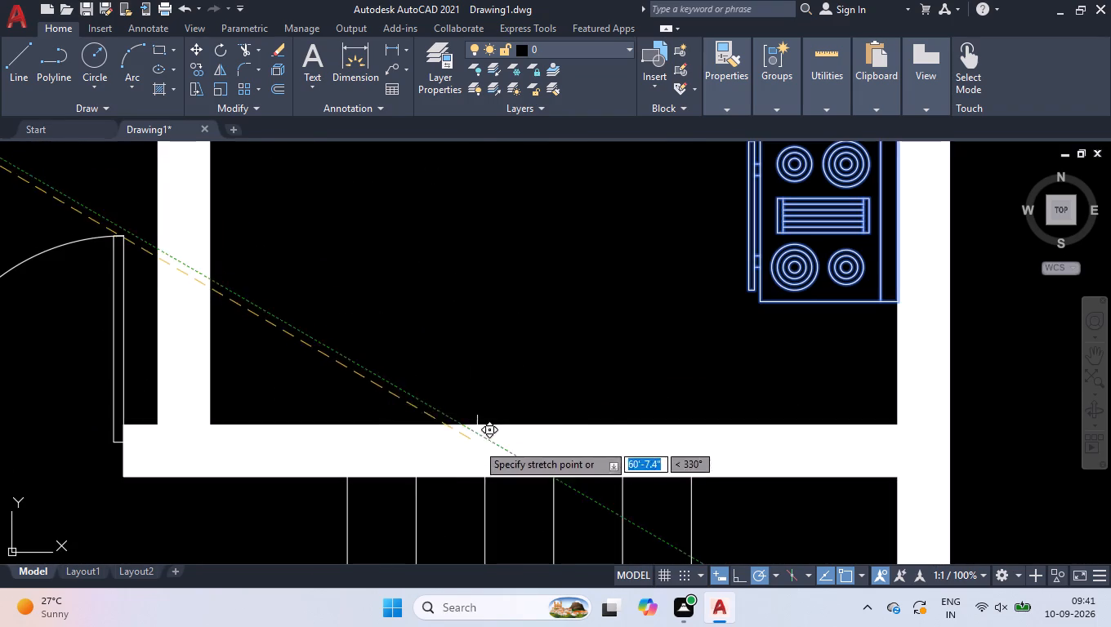
{"action": "left_click", "coordinate": [461, 418]}
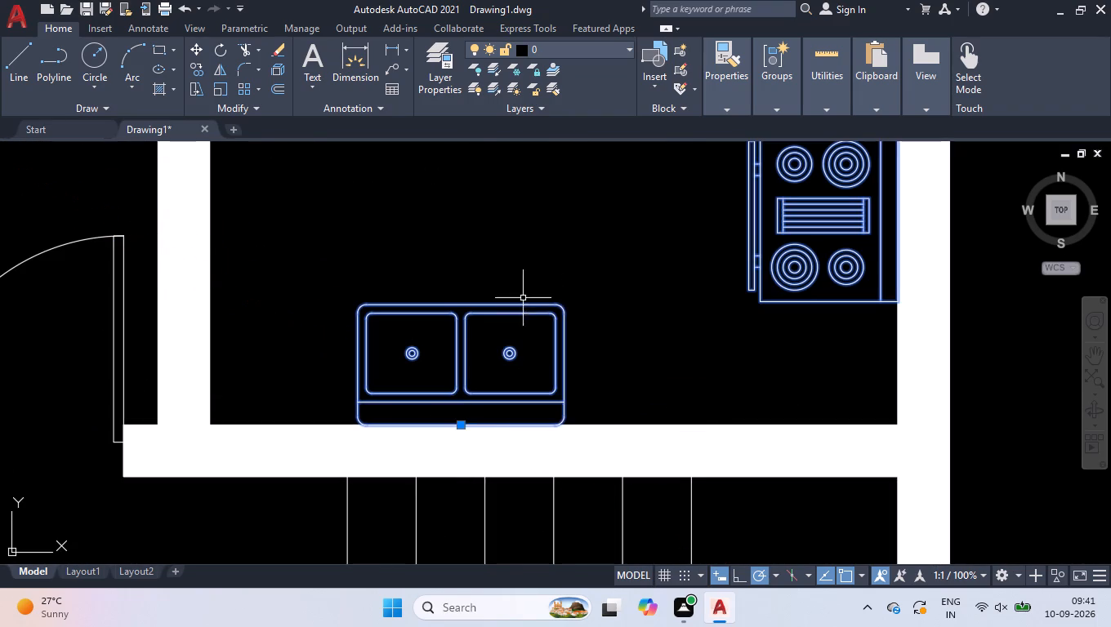
{"action": "right_click", "coordinate": [524, 296]}
{"action": "left_click", "coordinate": [591, 462]}
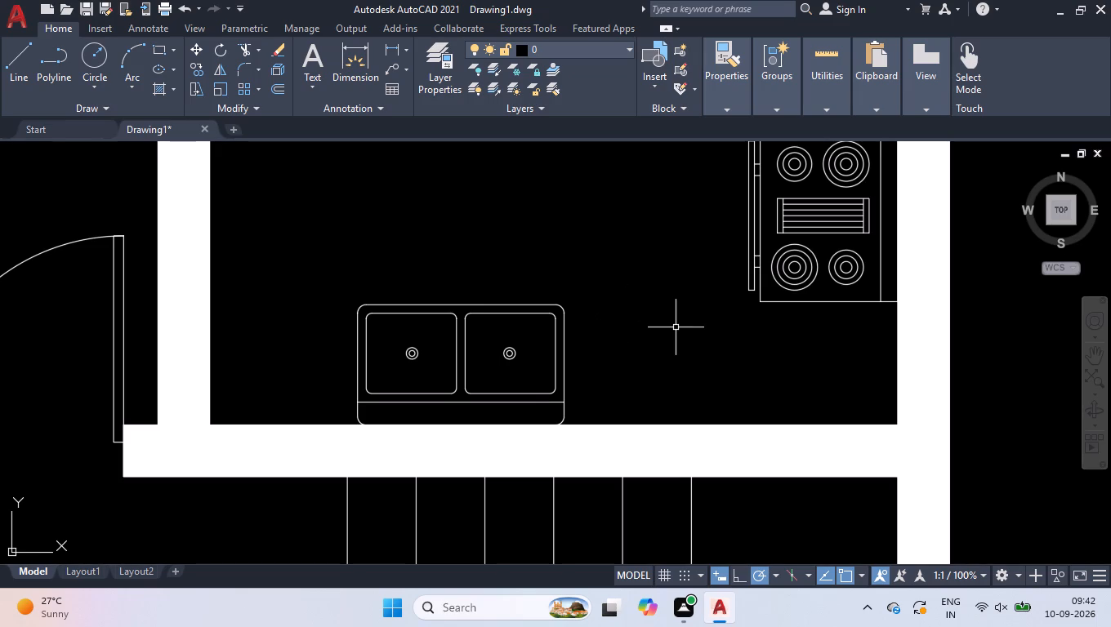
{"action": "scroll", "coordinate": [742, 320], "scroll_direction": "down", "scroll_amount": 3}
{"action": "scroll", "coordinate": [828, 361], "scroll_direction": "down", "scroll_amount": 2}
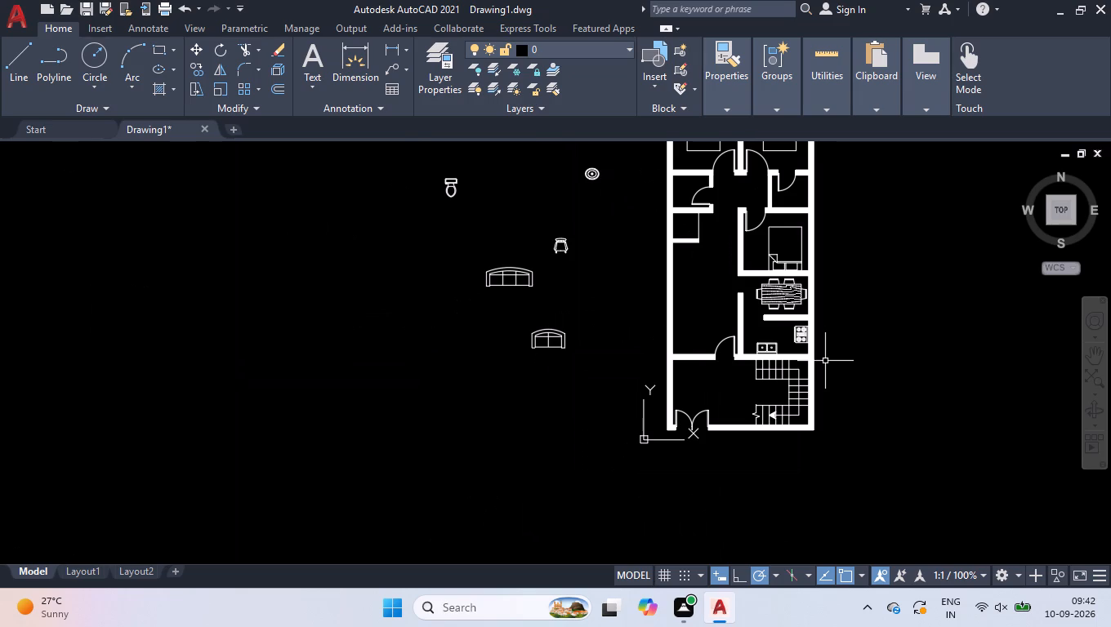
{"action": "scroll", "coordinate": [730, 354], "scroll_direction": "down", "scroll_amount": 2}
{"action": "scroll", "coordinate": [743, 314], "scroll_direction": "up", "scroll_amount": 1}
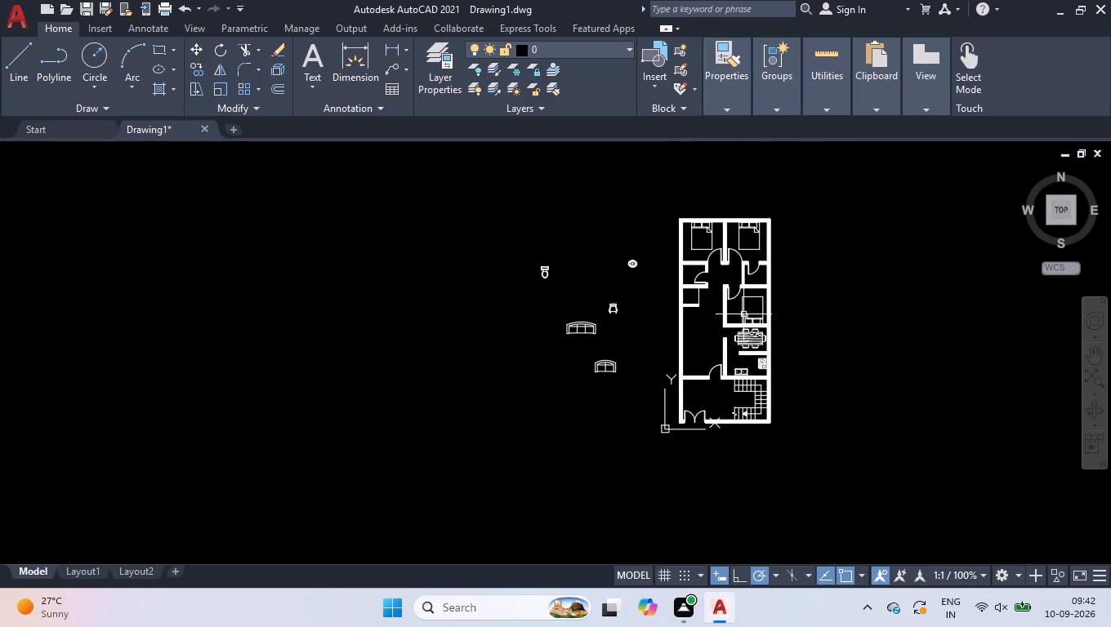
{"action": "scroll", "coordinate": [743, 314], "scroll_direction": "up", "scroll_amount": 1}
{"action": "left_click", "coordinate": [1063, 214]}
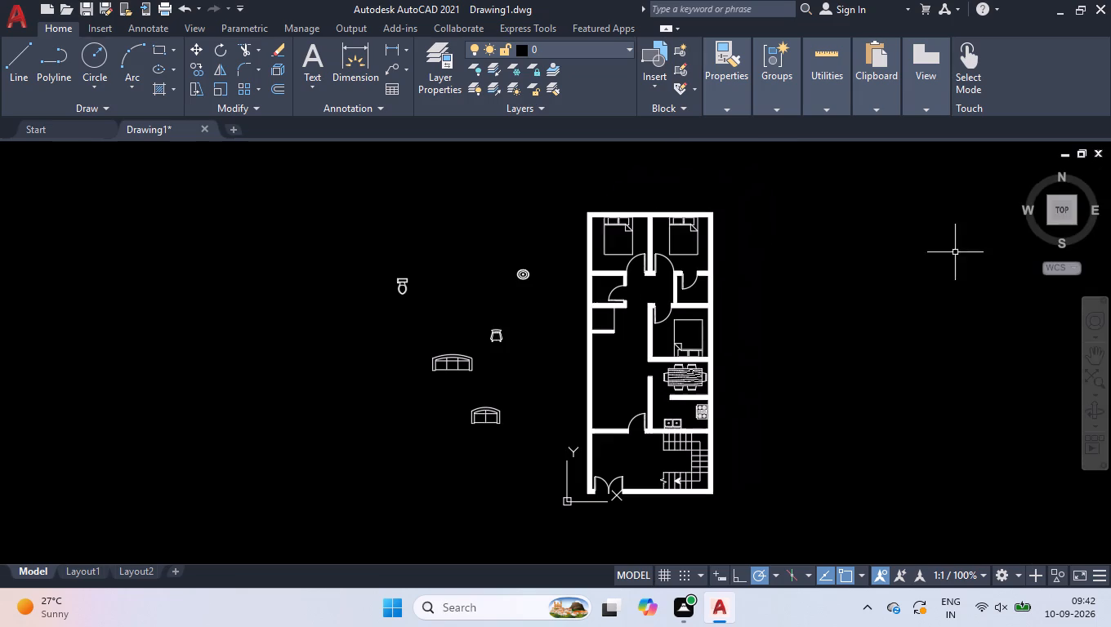
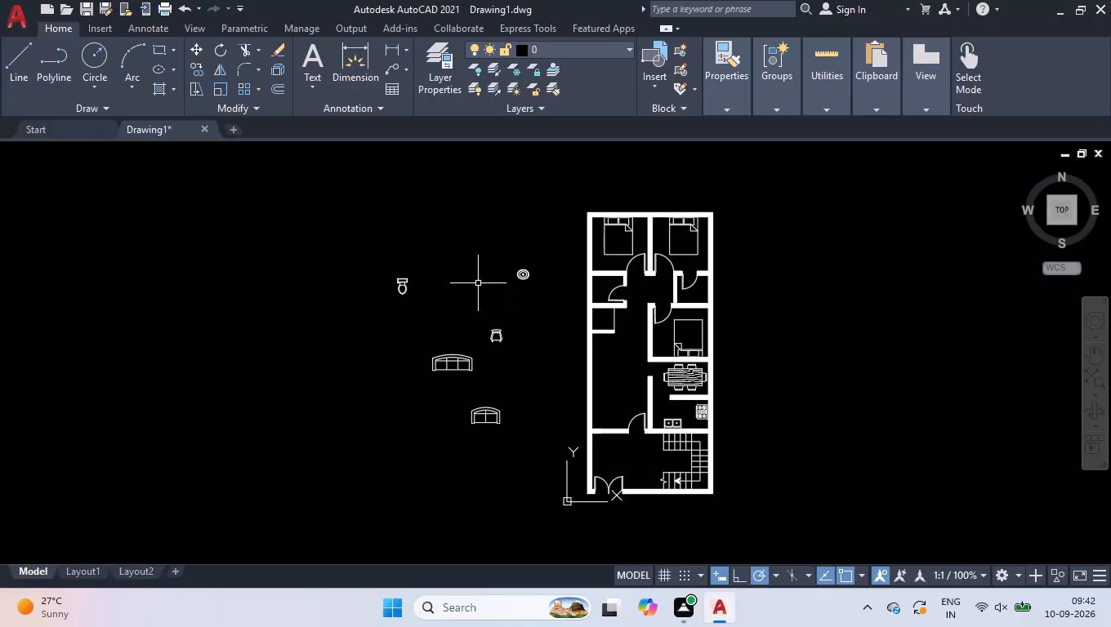
Rotate the three-seat sofa a quarter turn counterclockwise about the middle of its back edge.
{"action": "left_click", "coordinate": [449, 364]}
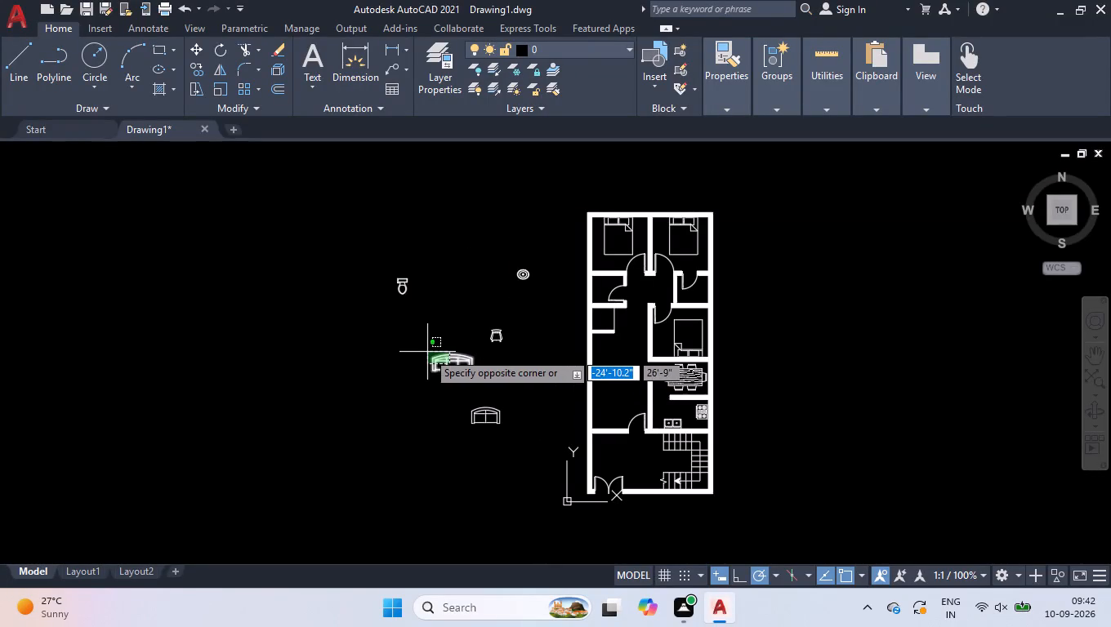
{"action": "left_click", "coordinate": [427, 352]}
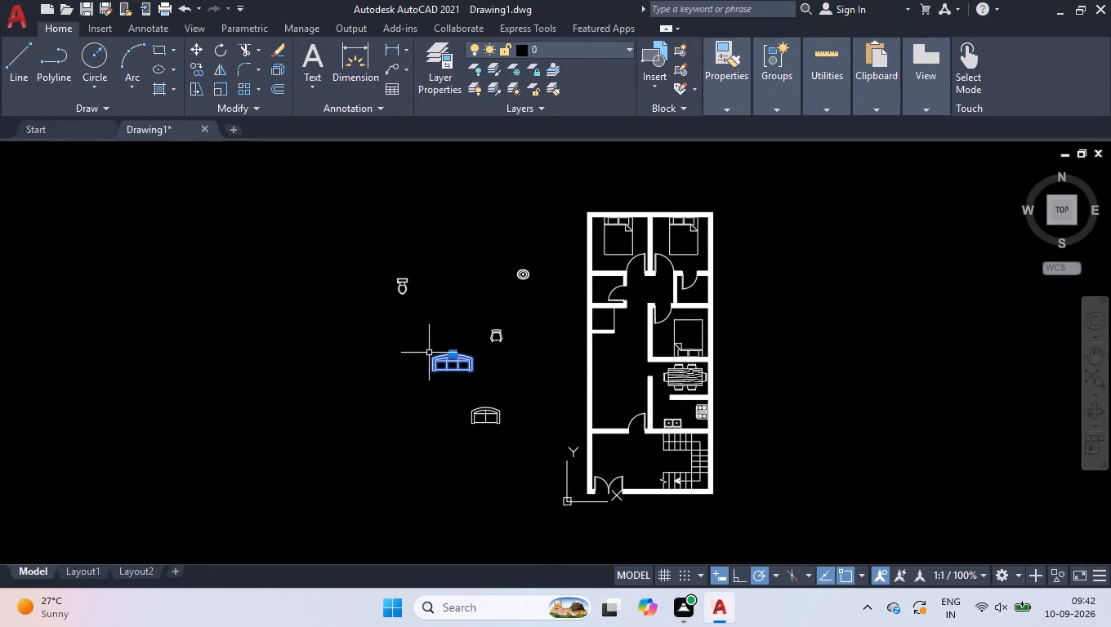
{"action": "type", "text": "ro"}
{"action": "key", "text": "Return"}
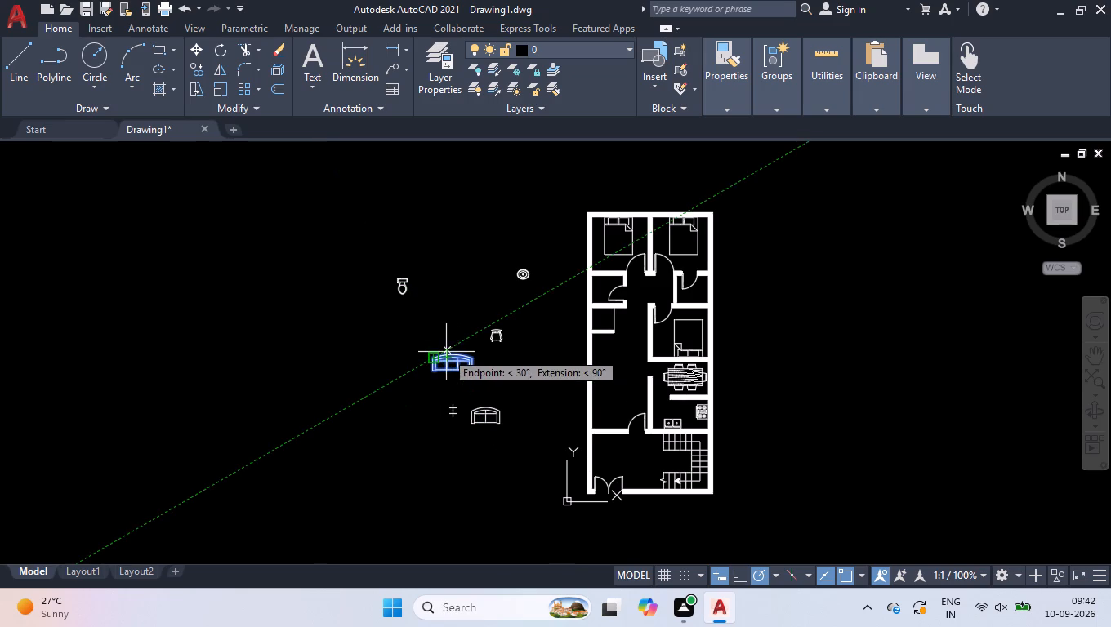
{"action": "left_click", "coordinate": [453, 358]}
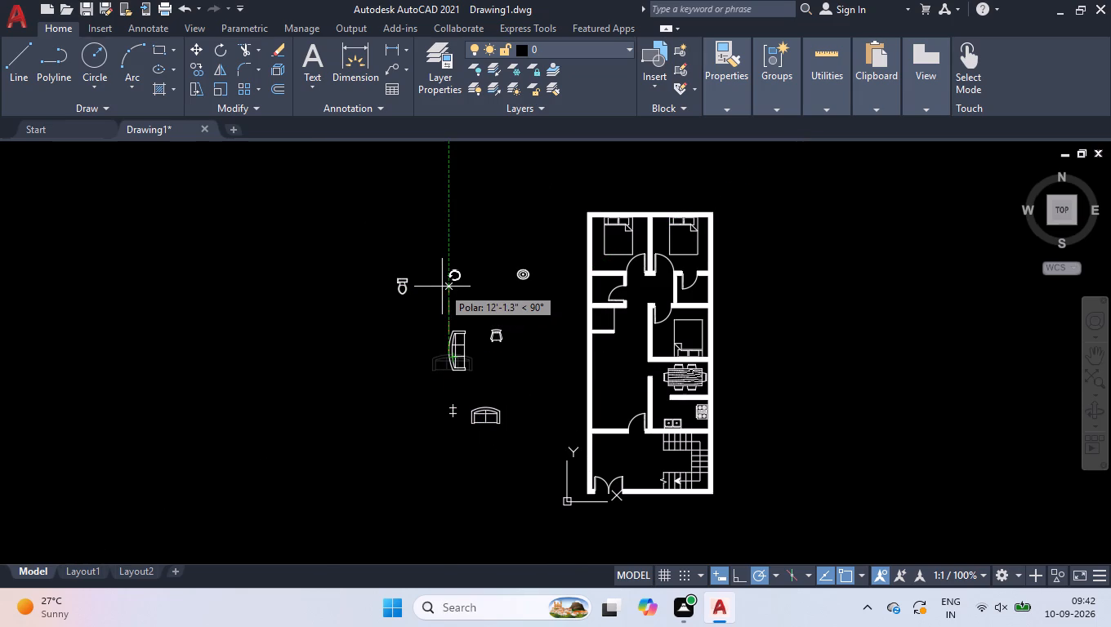
{"action": "left_click", "coordinate": [442, 287]}
Rotate the two-seat sofa 180° about the middle of its back edge.
{"action": "left_click", "coordinate": [488, 423]}
{"action": "key", "text": "space"}
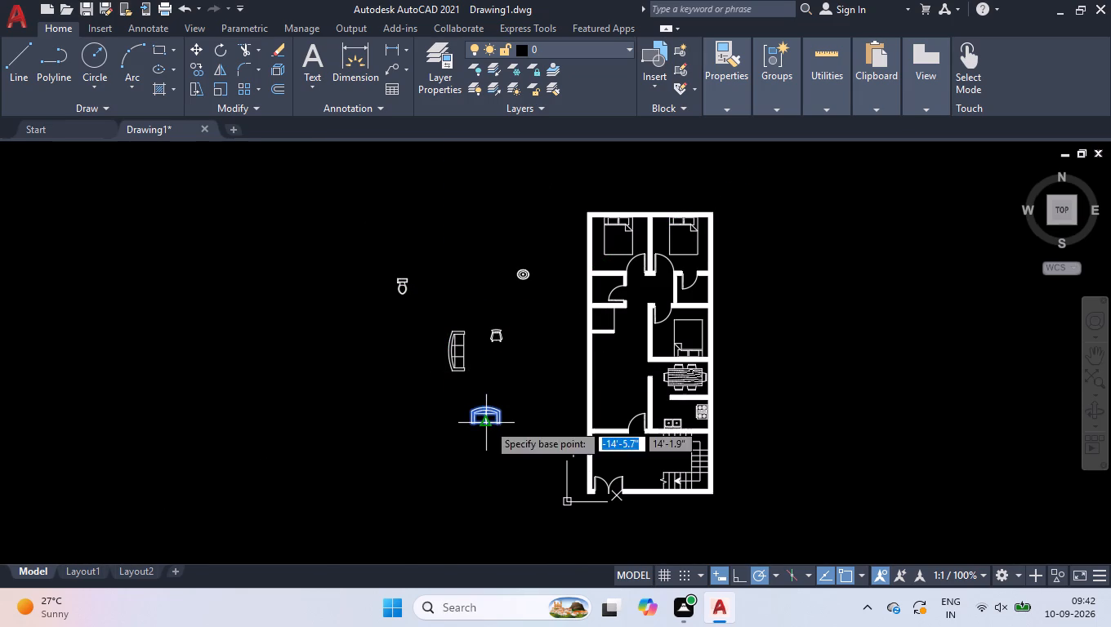
{"action": "left_click", "coordinate": [489, 405]}
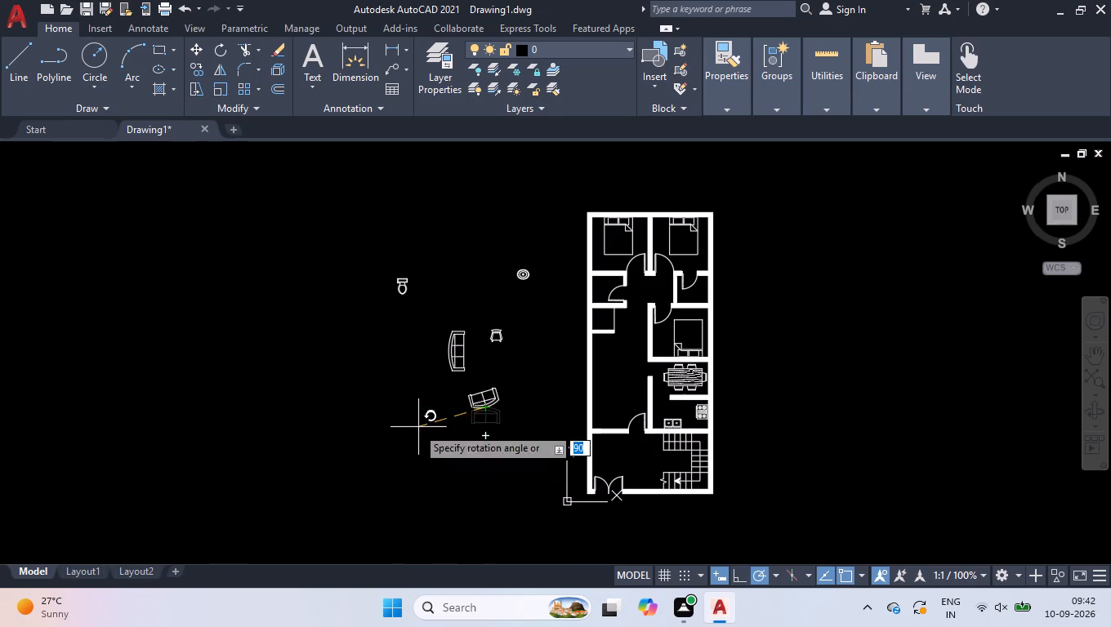
{"action": "left_click", "coordinate": [405, 412]}
Move the three-seat sofa into the living room with the middle of its back against the west wall.
{"action": "left_click", "coordinate": [465, 371]}
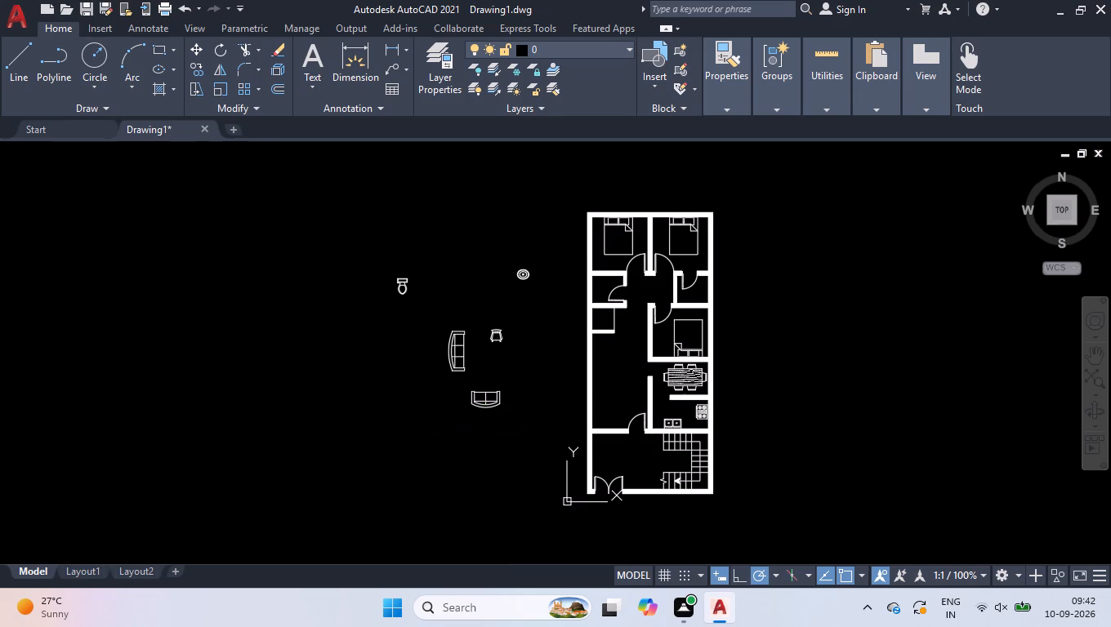
{"action": "left_click", "coordinate": [447, 353]}
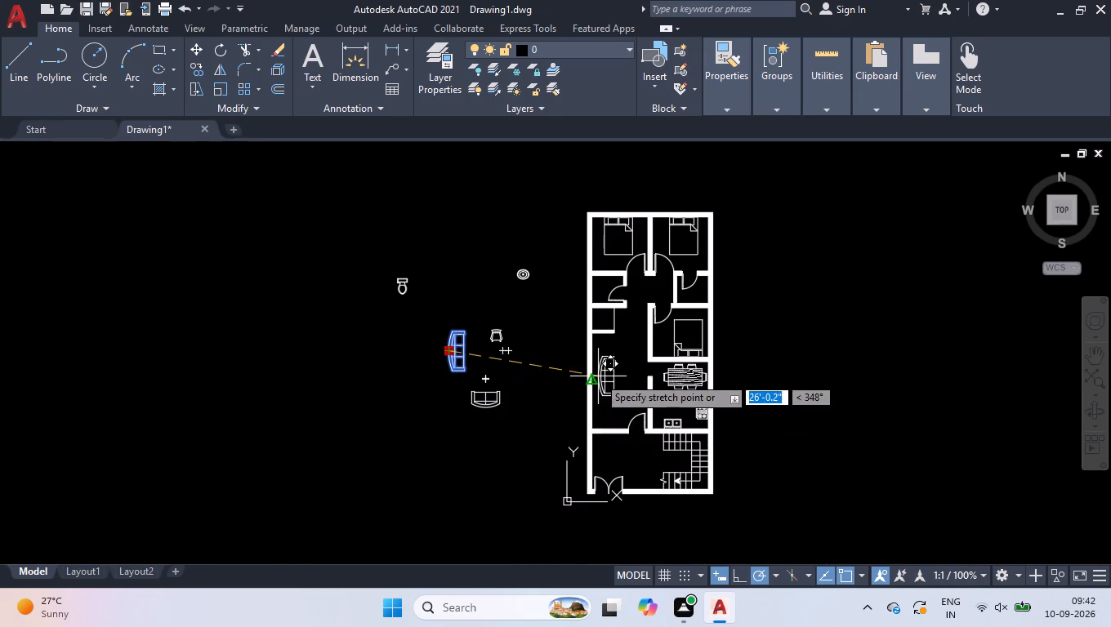
{"action": "scroll", "coordinate": [602, 416], "scroll_direction": "up", "scroll_amount": 3}
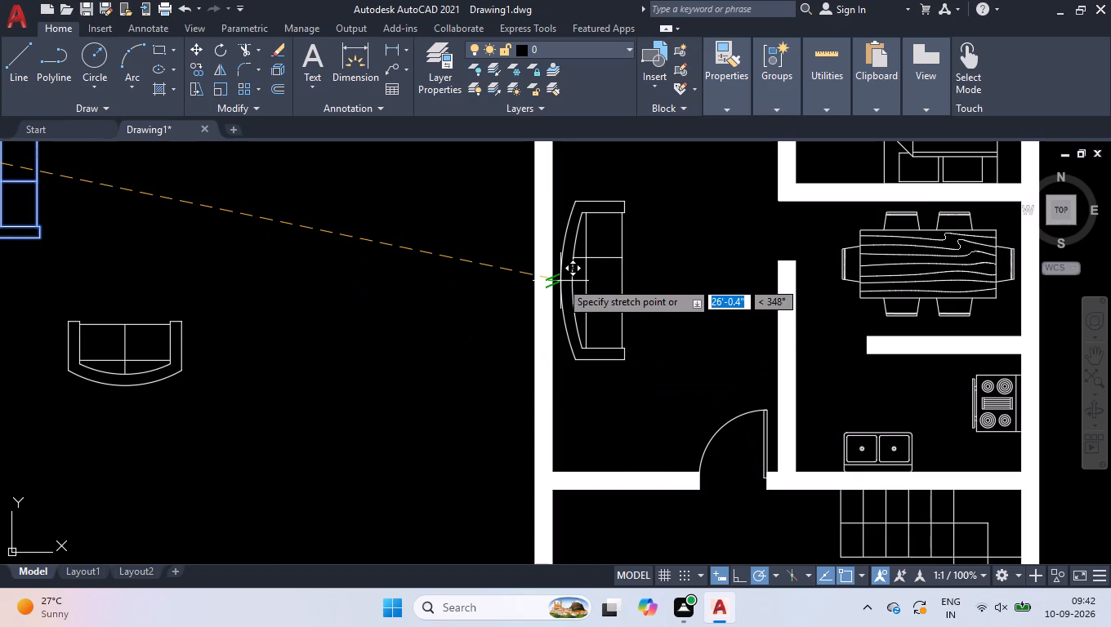
{"action": "left_click", "coordinate": [559, 282]}
Move the two-seat sofa against the living room's south wall, just west of the door.
{"action": "left_click", "coordinate": [296, 287]}
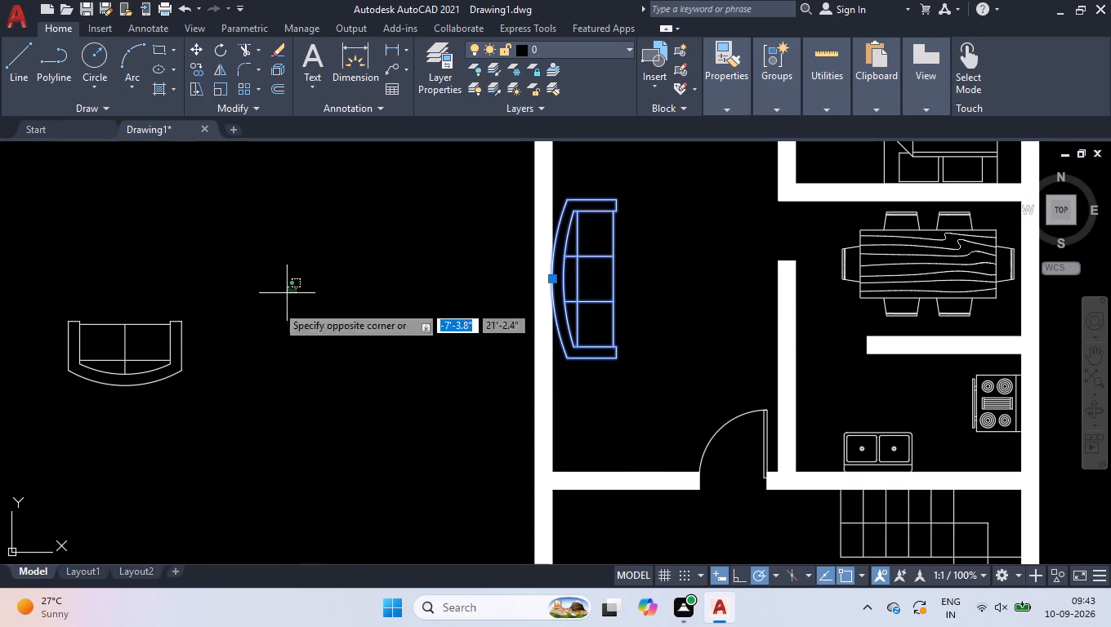
{"action": "left_click", "coordinate": [81, 386]}
{"action": "left_click", "coordinate": [123, 385]}
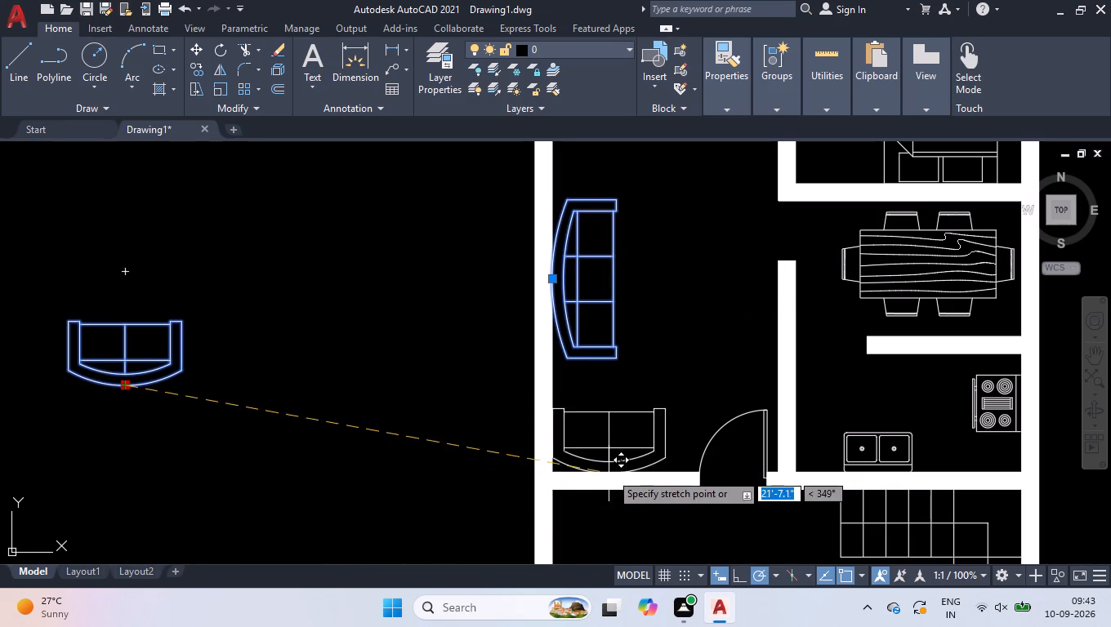
{"action": "left_click", "coordinate": [636, 468]}
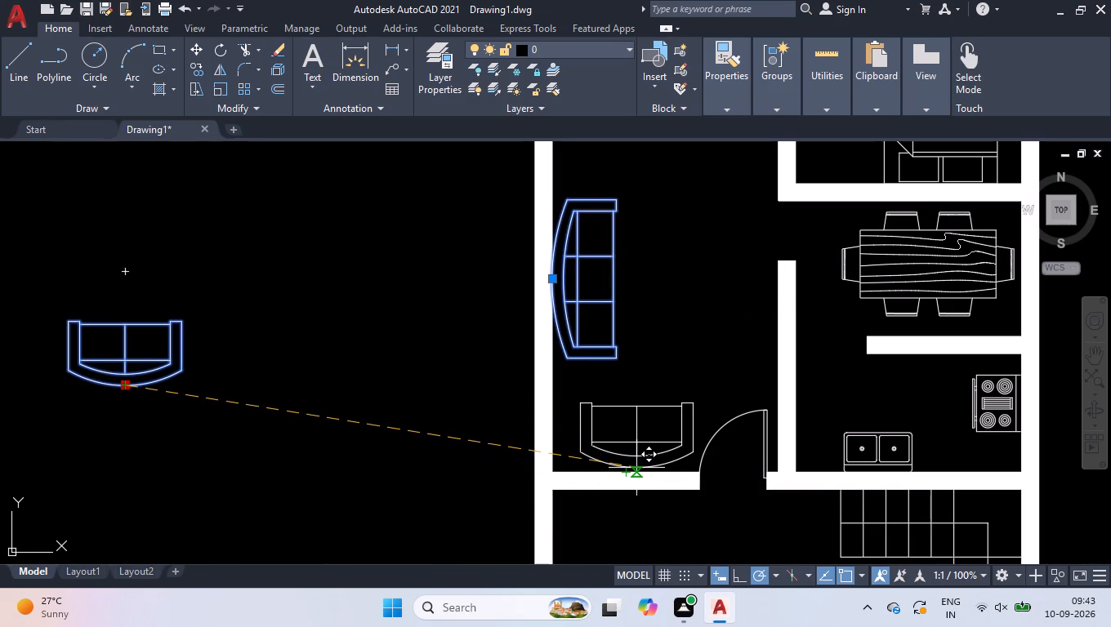
Shift the three-seat sofa slightly south along the west wall, closer to the two-seat sofa.
{"action": "left_click", "coordinate": [553, 278]}
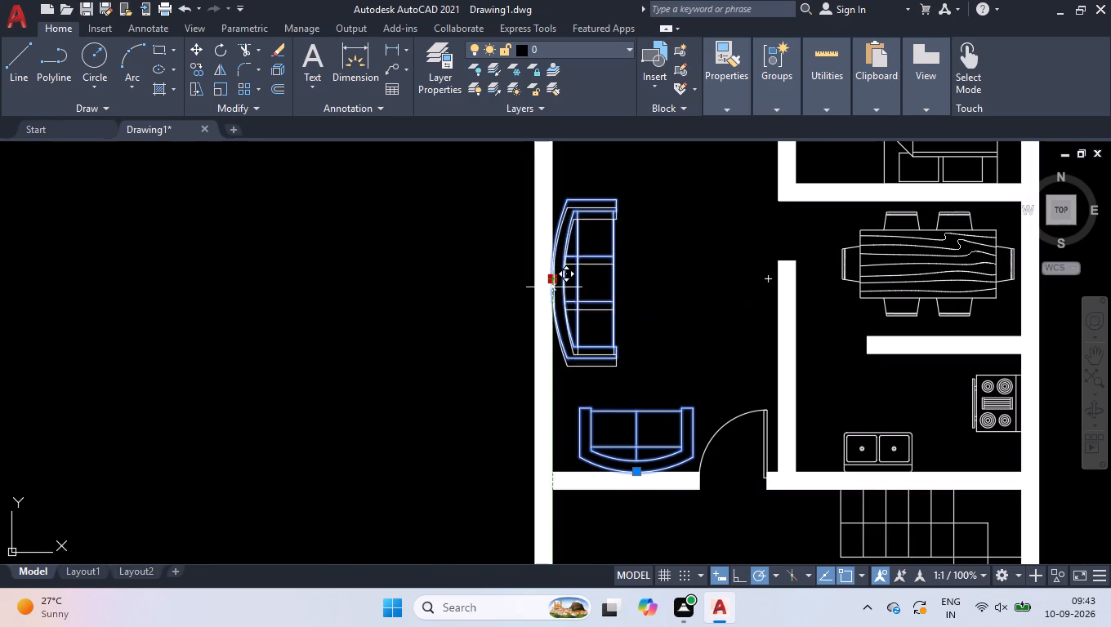
{"action": "left_click", "coordinate": [554, 294]}
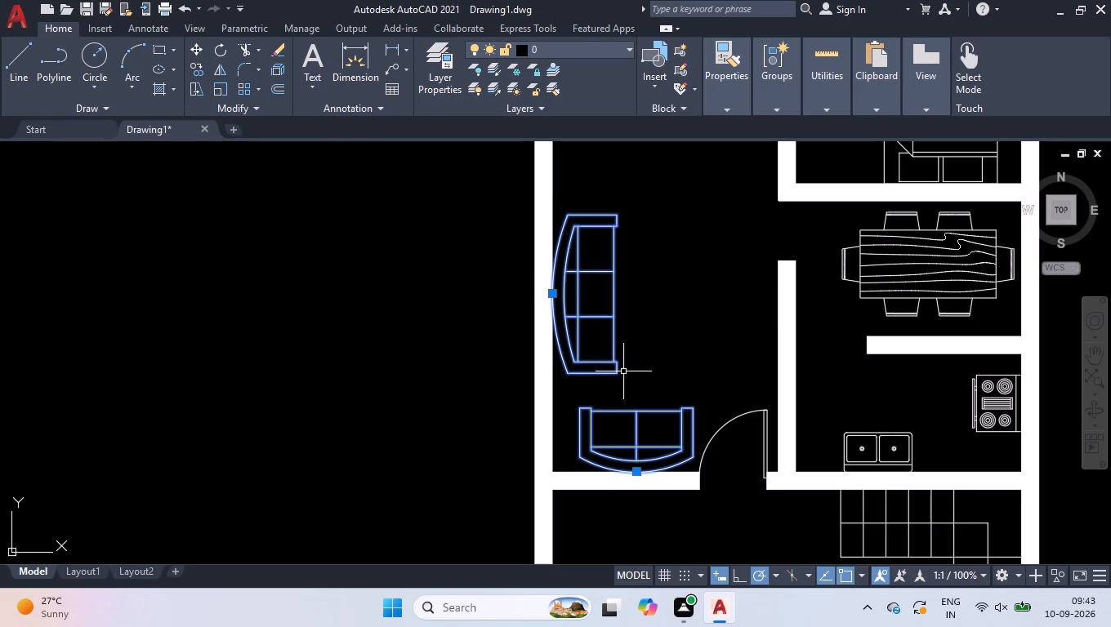
Move the chair into the living room, just northeast of the three-seat sofa.
{"action": "scroll", "coordinate": [625, 375], "scroll_direction": "down", "scroll_amount": 2}
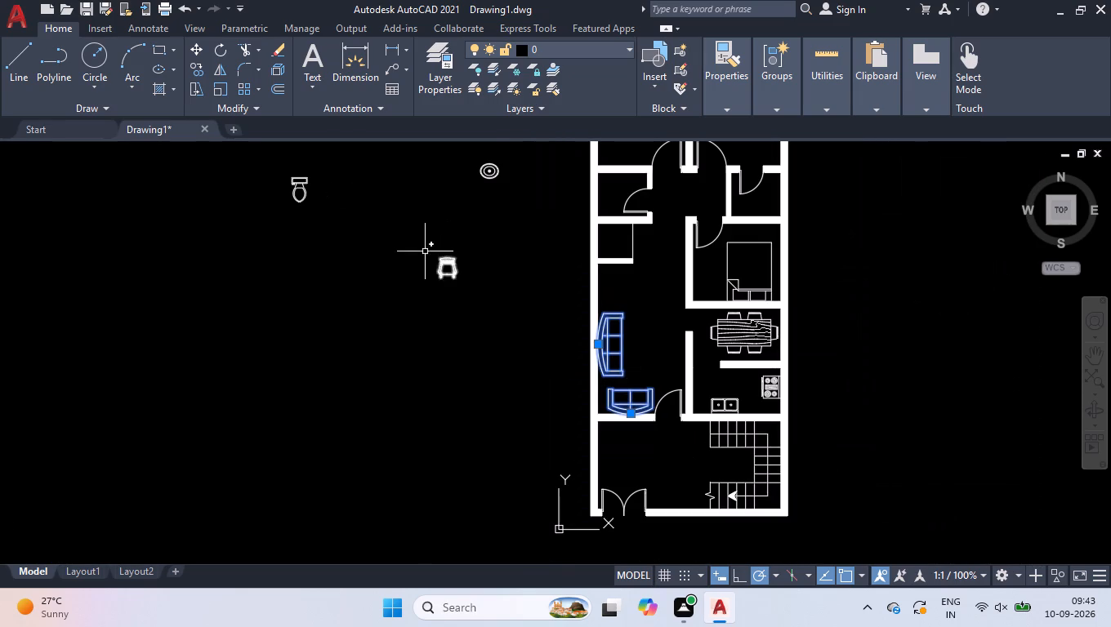
{"action": "left_click", "coordinate": [422, 248]}
{"action": "left_click", "coordinate": [467, 305]}
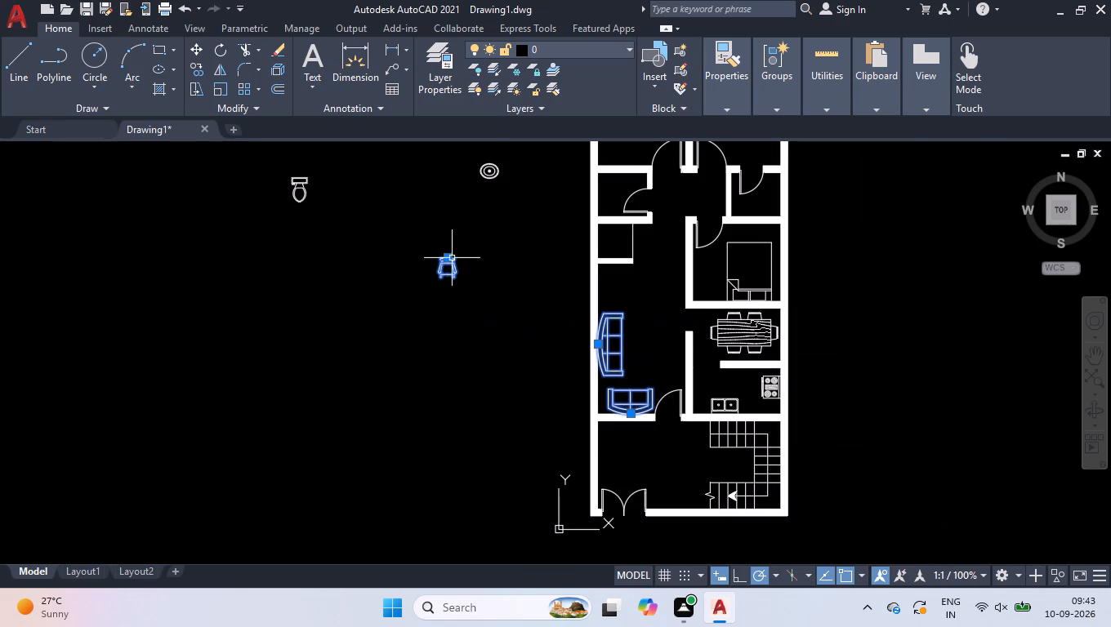
{"action": "left_click", "coordinate": [449, 257]}
{"action": "scroll", "coordinate": [637, 315], "scroll_direction": "up", "scroll_amount": 2}
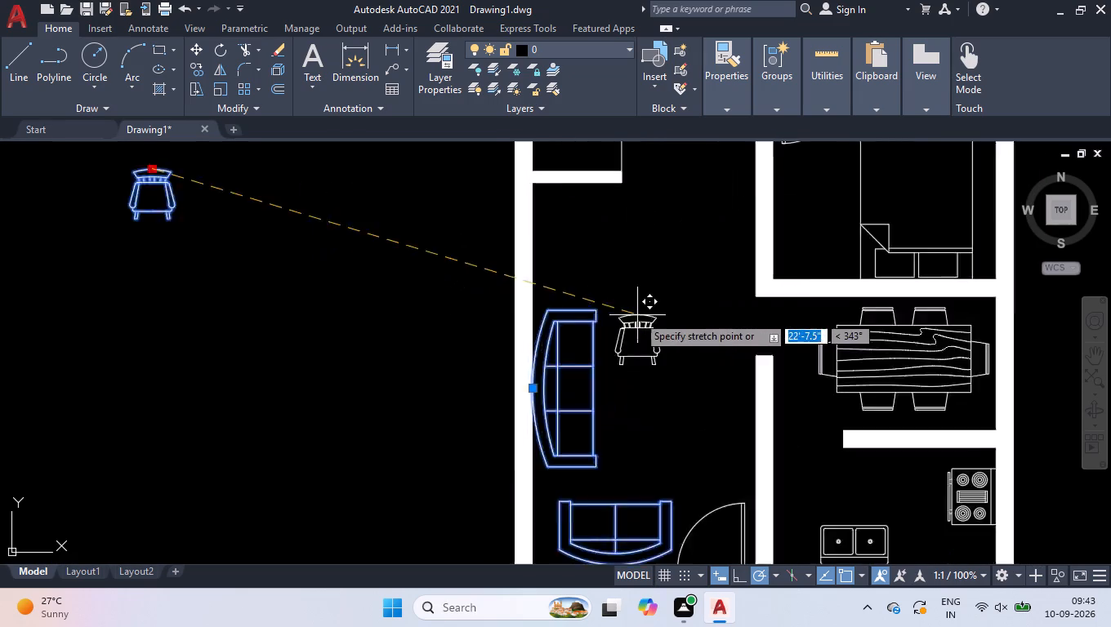
{"action": "scroll", "coordinate": [637, 315], "scroll_direction": "up", "scroll_amount": 1}
{"action": "left_click", "coordinate": [657, 255]}
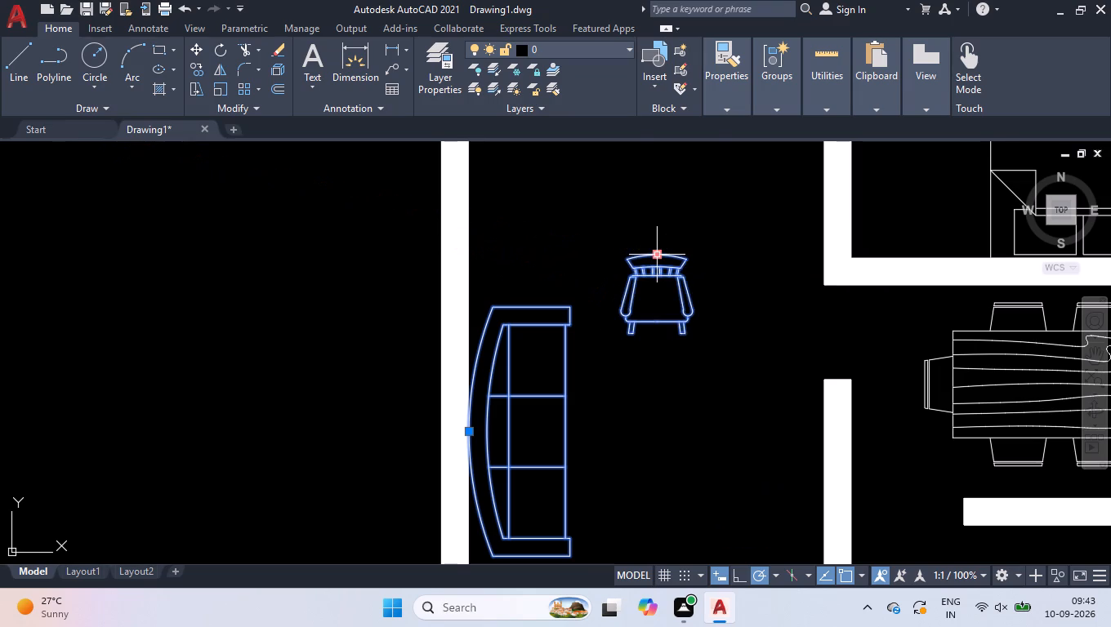
{"action": "scroll", "coordinate": [657, 255], "scroll_direction": "down", "scroll_amount": 2}
{"action": "scroll", "coordinate": [661, 264], "scroll_direction": "up", "scroll_amount": 1}
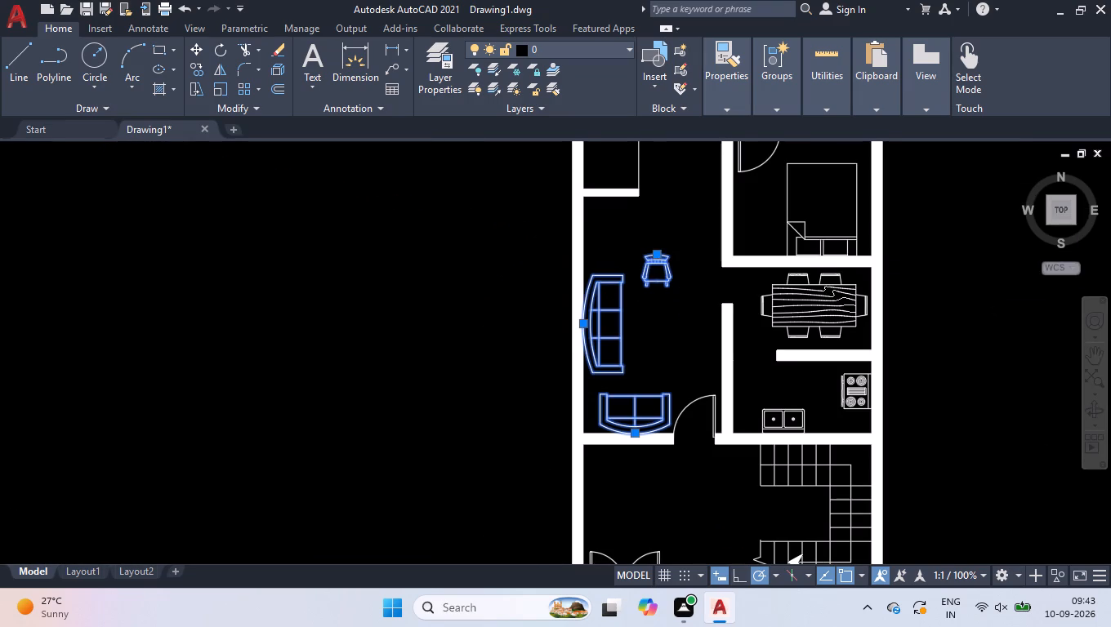
Draw a rectangular coffee table about 2'-7" by 4'-5" in front of the three-seat sofa, south of the chair.
{"action": "key", "text": "r"}
{"action": "key", "text": "e"}
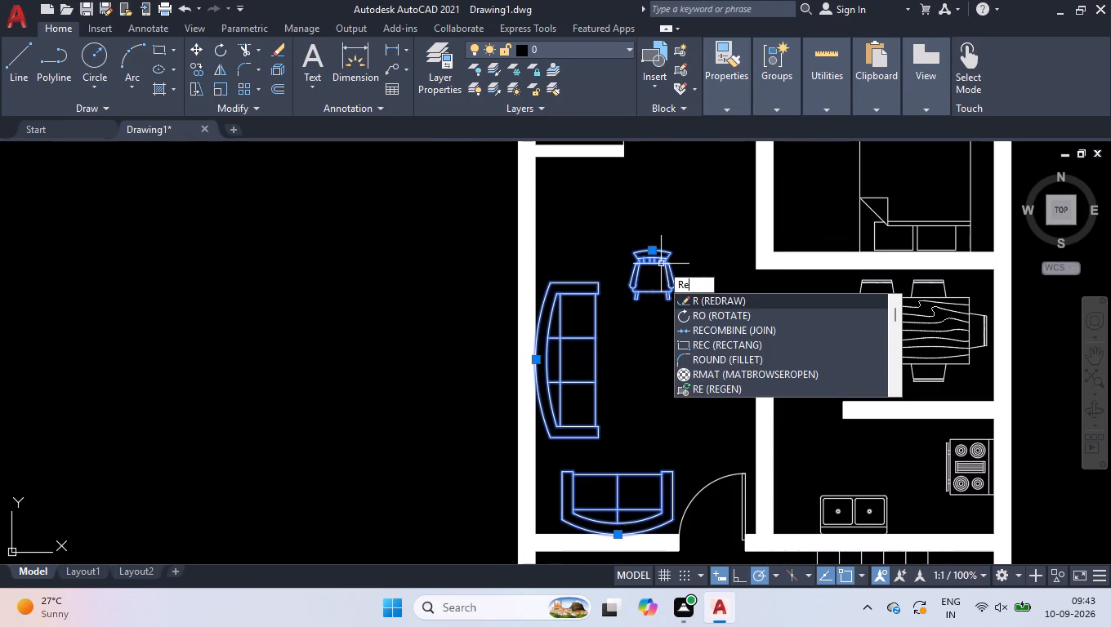
{"action": "key", "text": "c"}
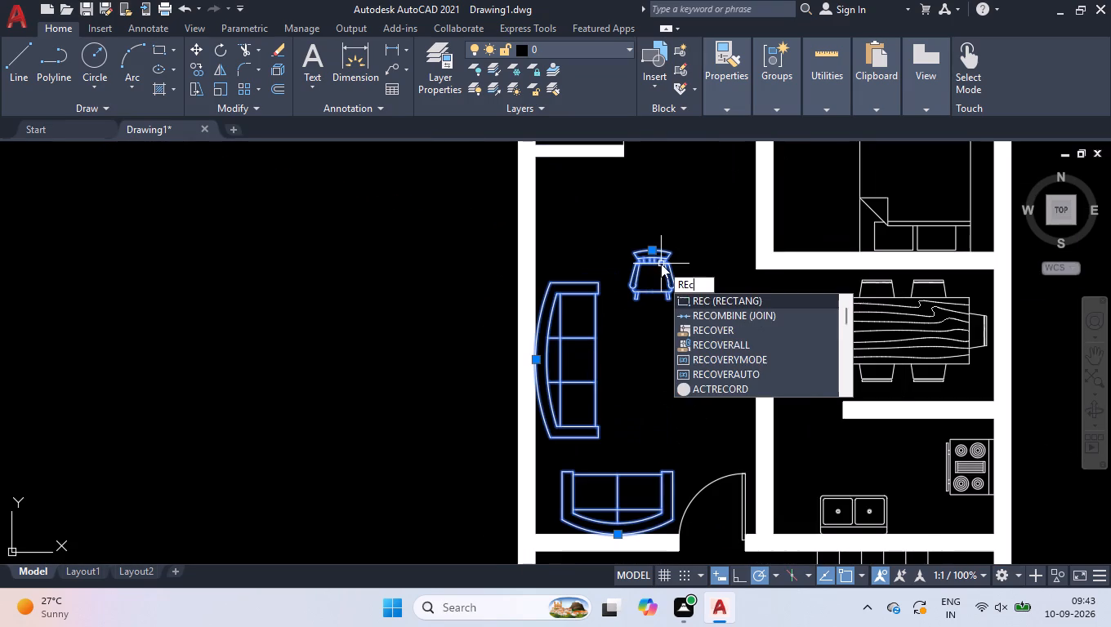
{"action": "key", "text": "Return"}
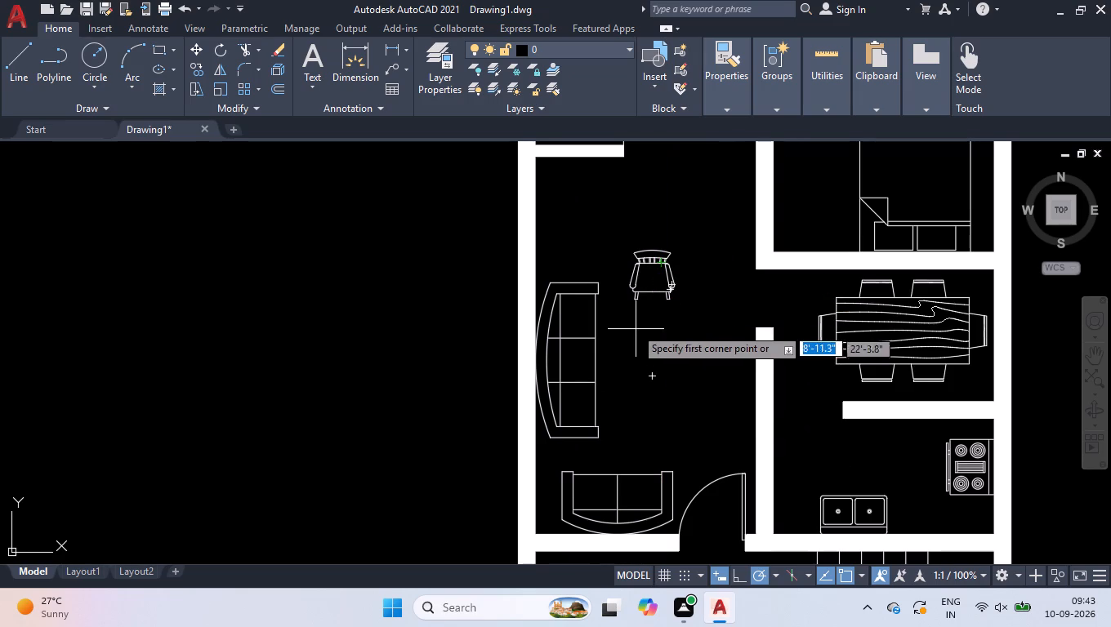
{"action": "left_click", "coordinate": [635, 327]}
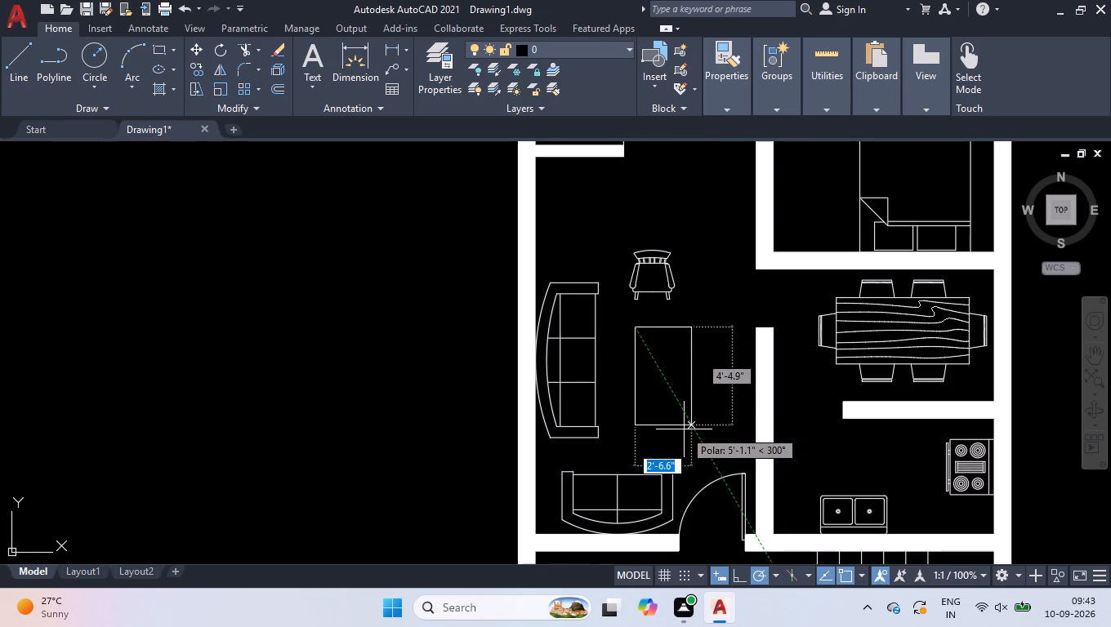
{"action": "left_click", "coordinate": [684, 429]}
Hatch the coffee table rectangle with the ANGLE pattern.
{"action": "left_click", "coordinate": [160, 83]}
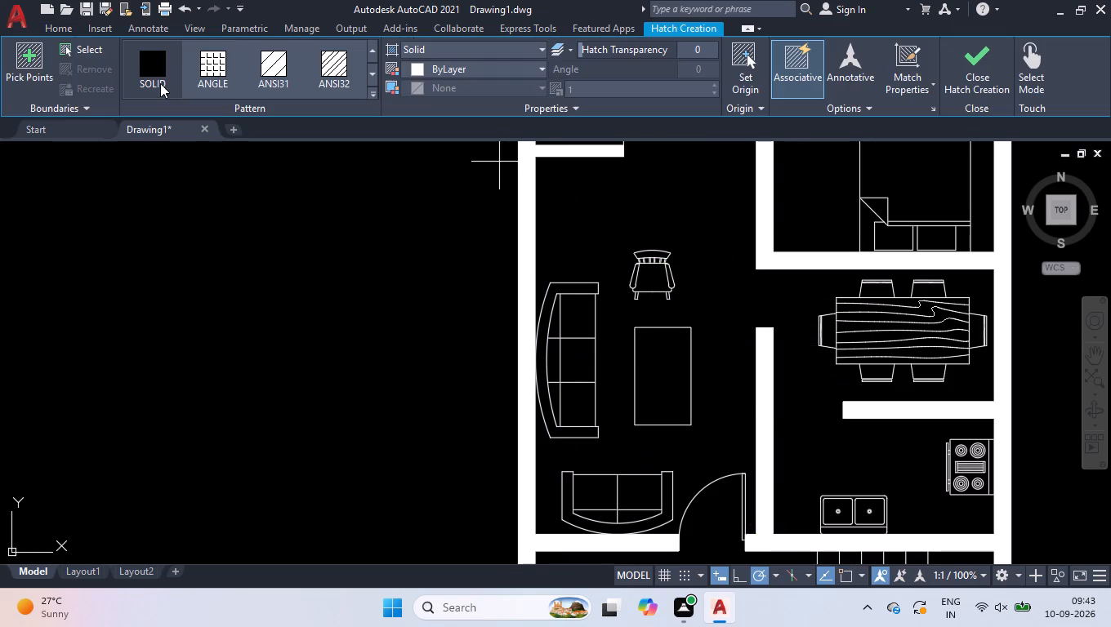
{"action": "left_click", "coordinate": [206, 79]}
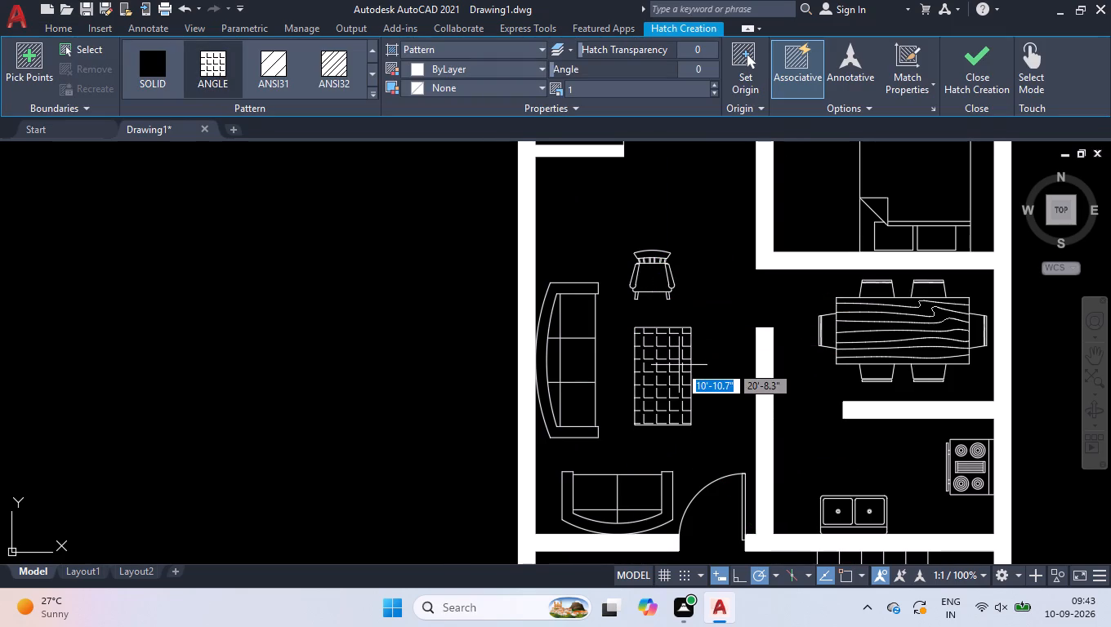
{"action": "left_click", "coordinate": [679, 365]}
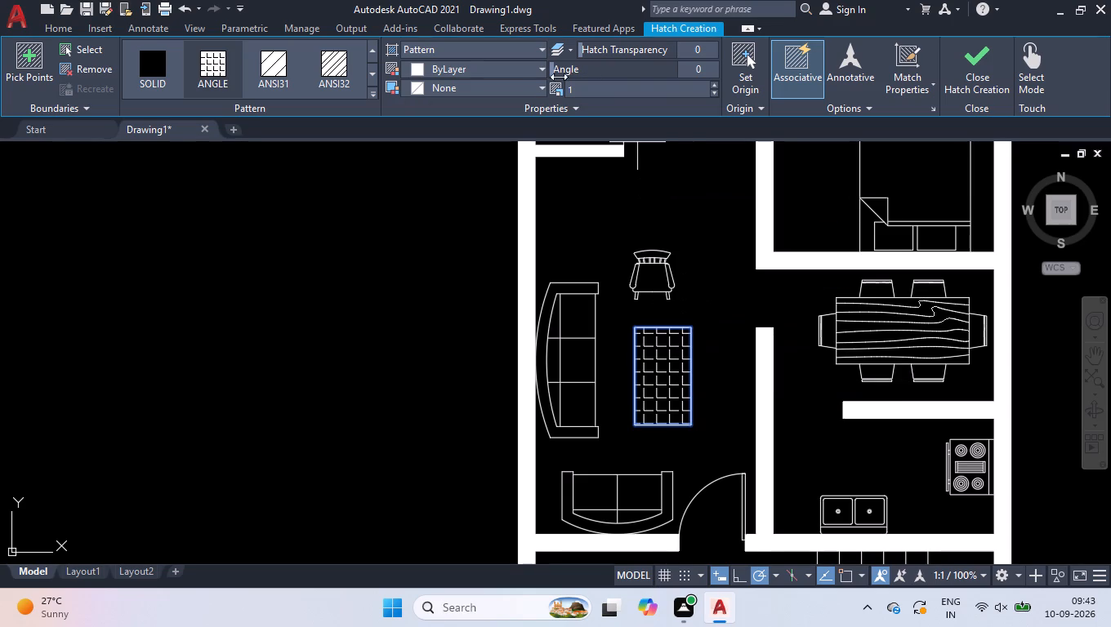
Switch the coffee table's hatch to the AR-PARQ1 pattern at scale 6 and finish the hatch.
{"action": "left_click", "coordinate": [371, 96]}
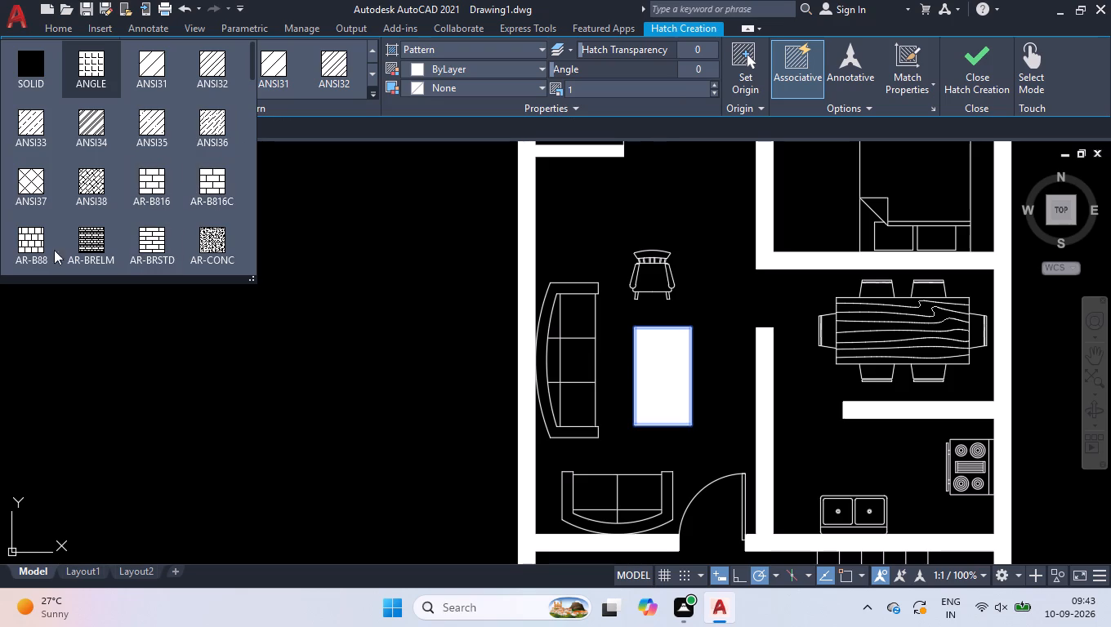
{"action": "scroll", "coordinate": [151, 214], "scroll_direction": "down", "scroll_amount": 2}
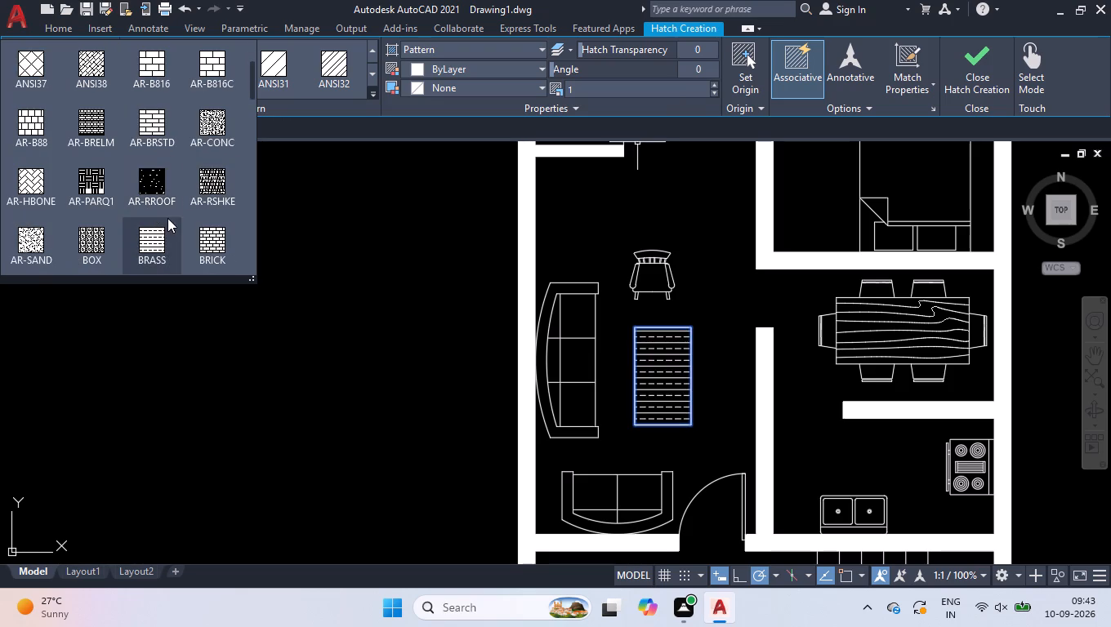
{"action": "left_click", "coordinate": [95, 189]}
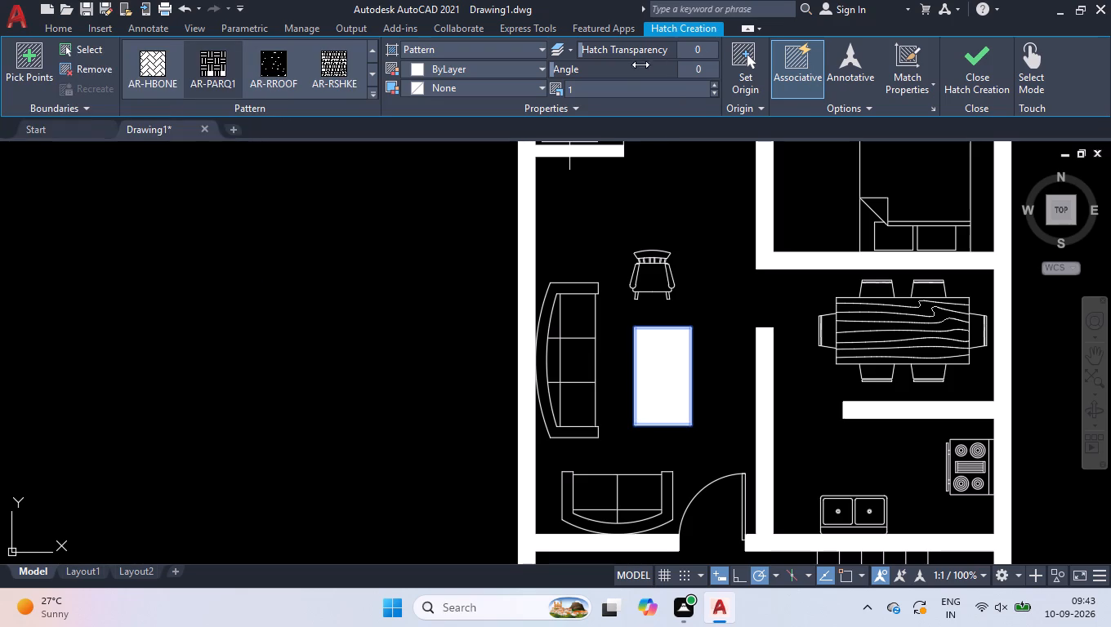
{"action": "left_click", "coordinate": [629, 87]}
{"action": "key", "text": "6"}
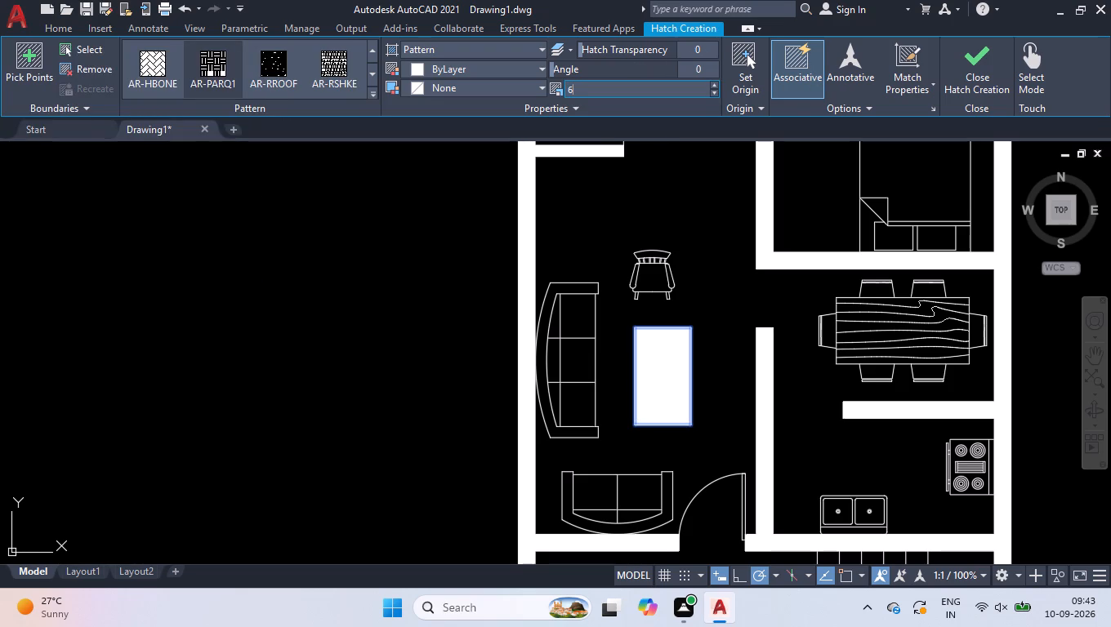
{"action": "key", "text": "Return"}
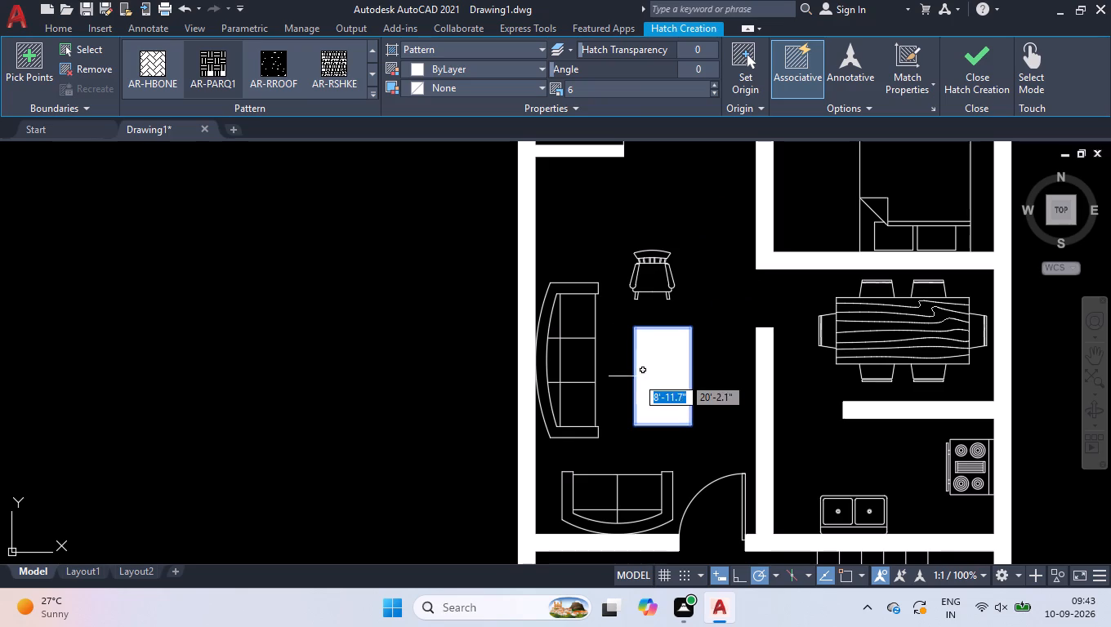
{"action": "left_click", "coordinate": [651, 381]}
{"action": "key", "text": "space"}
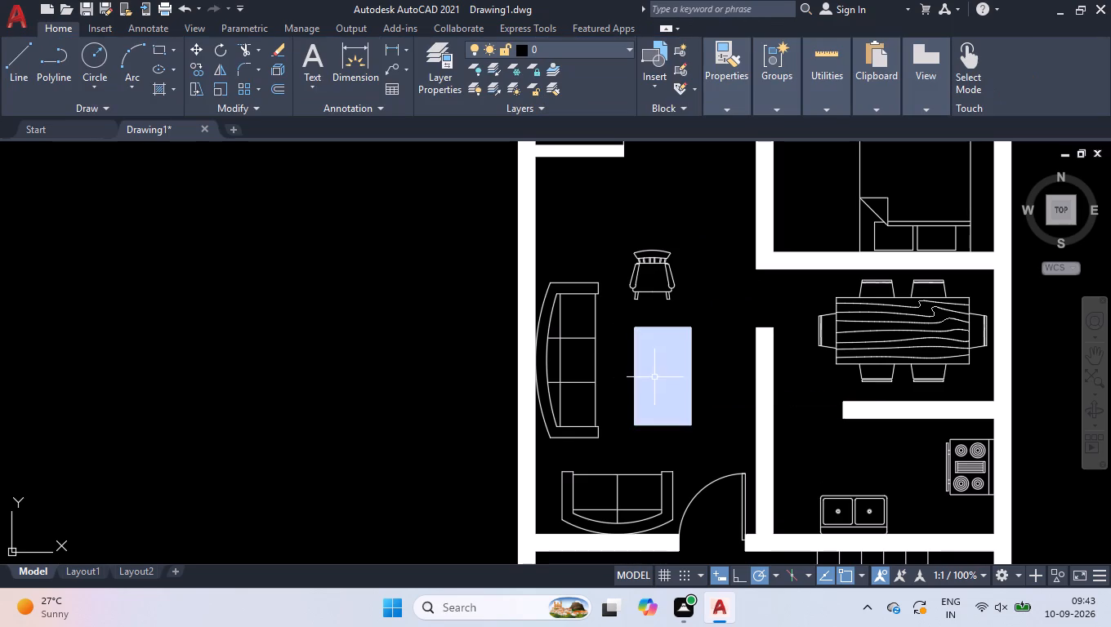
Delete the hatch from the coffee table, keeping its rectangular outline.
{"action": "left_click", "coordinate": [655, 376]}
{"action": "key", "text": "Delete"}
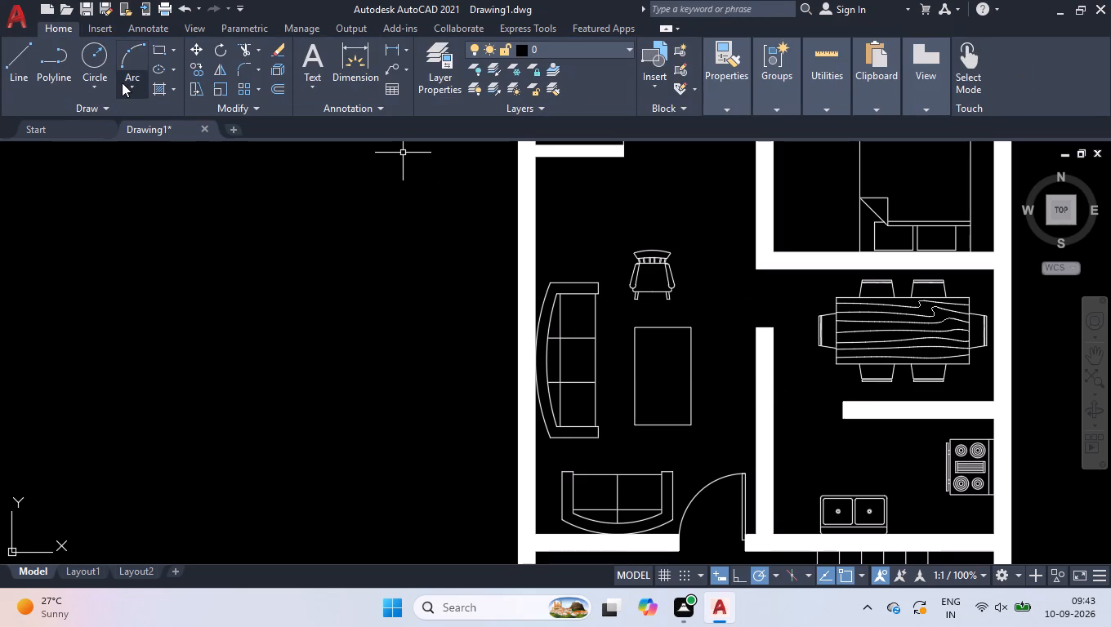
Hatch the coffee table rectangle with the AR-HBONE pattern at scale 0.1.
{"action": "left_click", "coordinate": [161, 85]}
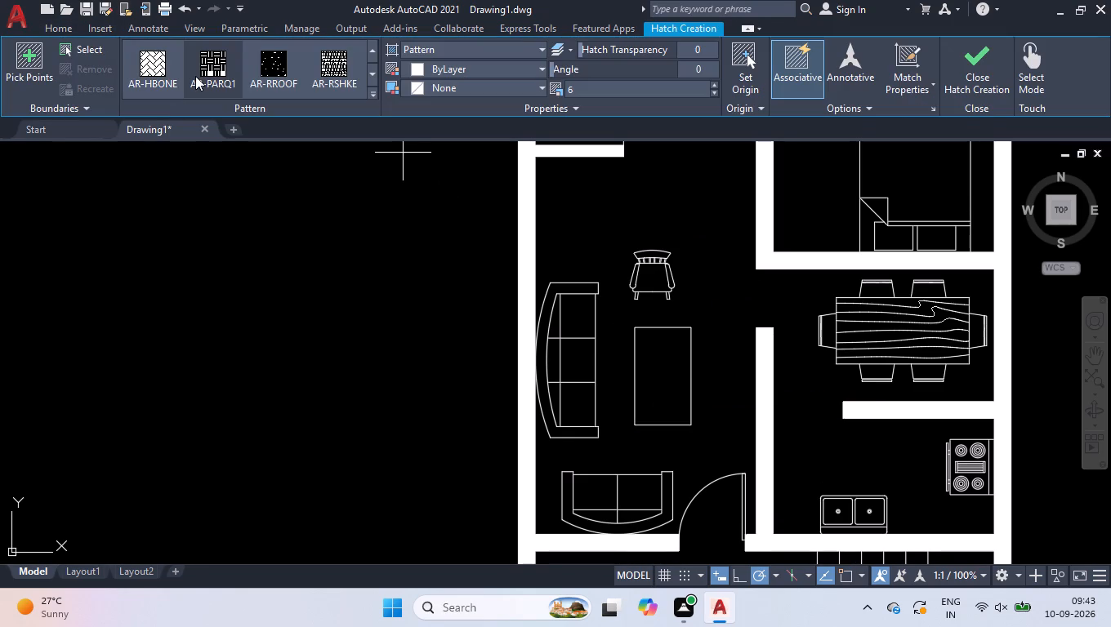
{"action": "left_click", "coordinate": [203, 63]}
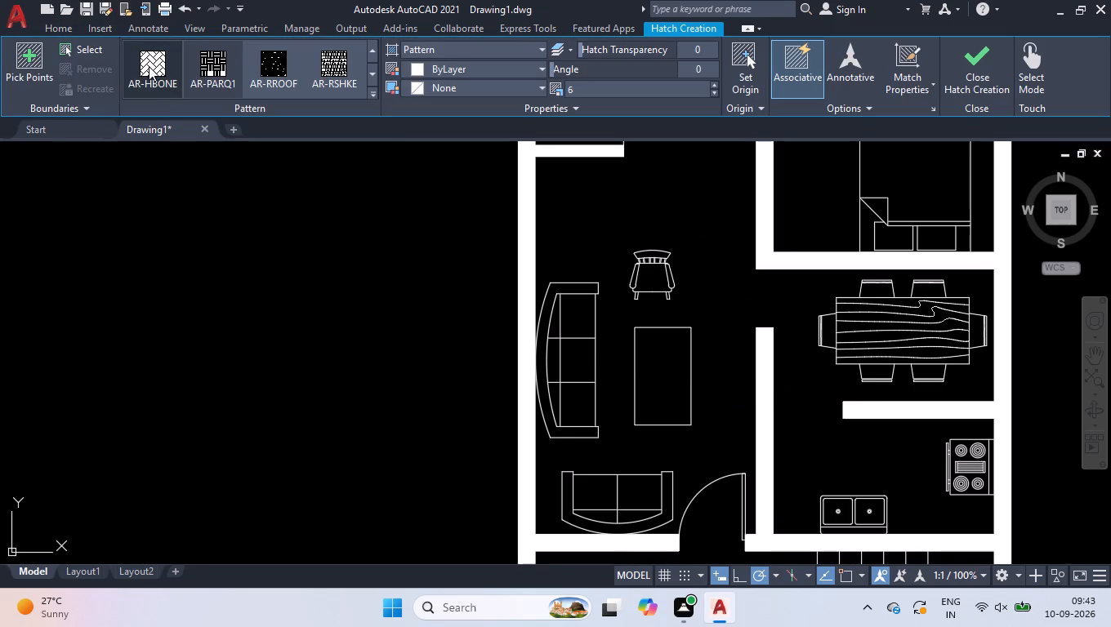
{"action": "left_click", "coordinate": [149, 66]}
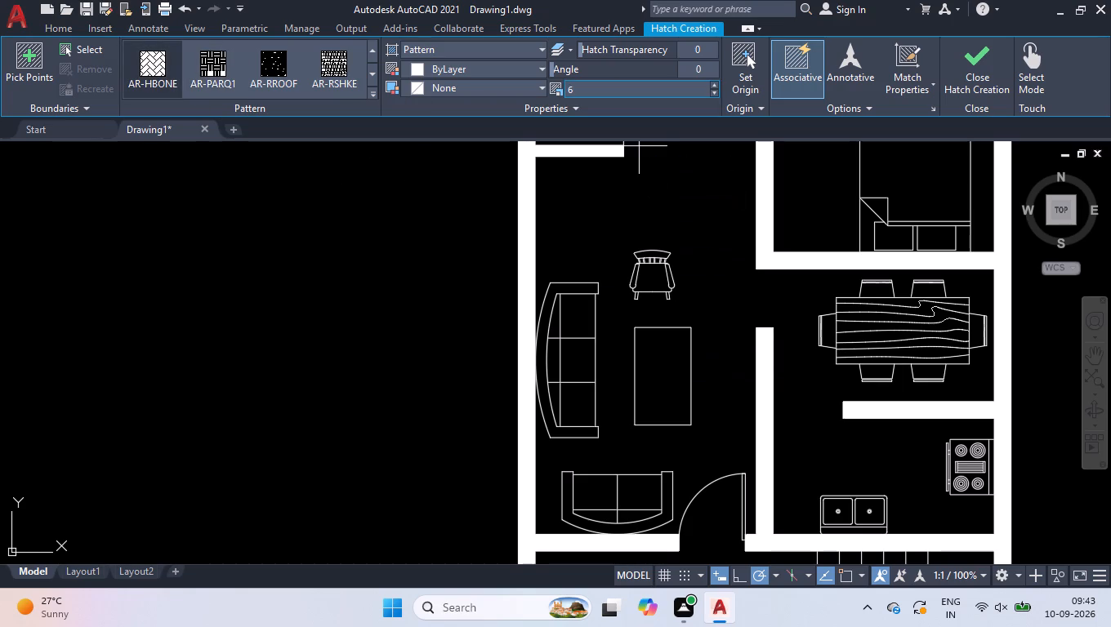
{"action": "left_click", "coordinate": [607, 89]}
{"action": "type", "text": "0."}
{"action": "key", "text": "1"}
{"action": "key", "text": "Return"}
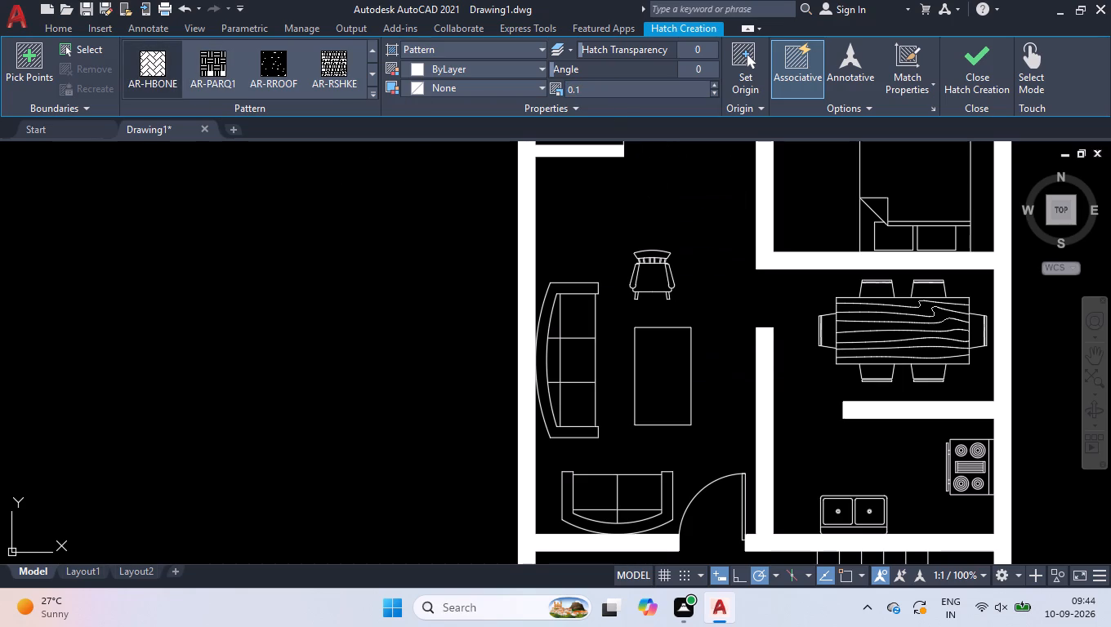
{"action": "left_click", "coordinate": [653, 373]}
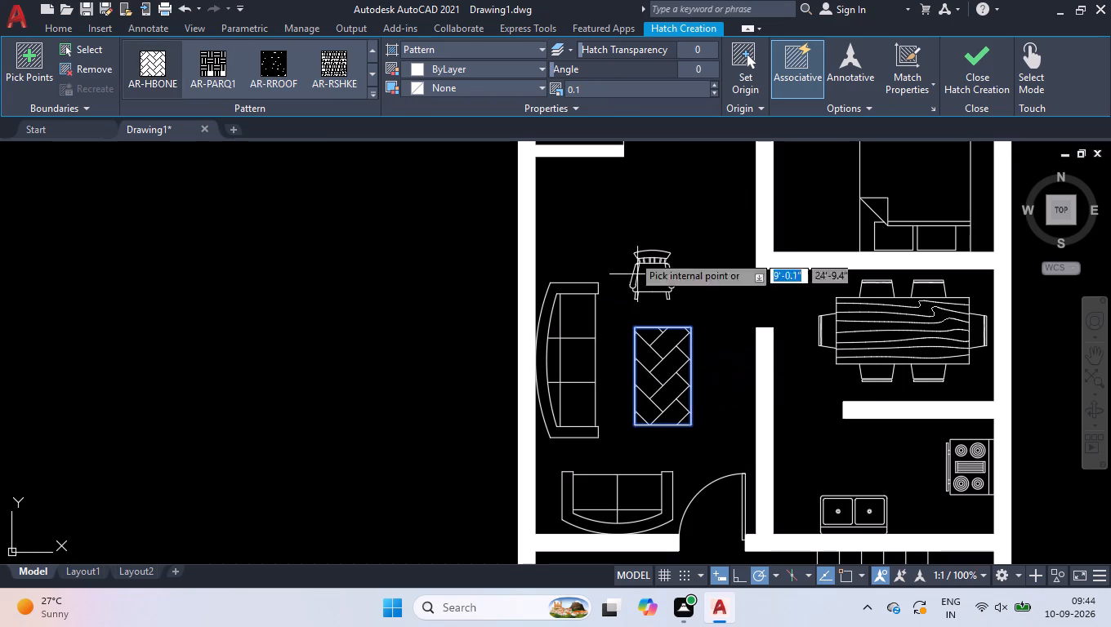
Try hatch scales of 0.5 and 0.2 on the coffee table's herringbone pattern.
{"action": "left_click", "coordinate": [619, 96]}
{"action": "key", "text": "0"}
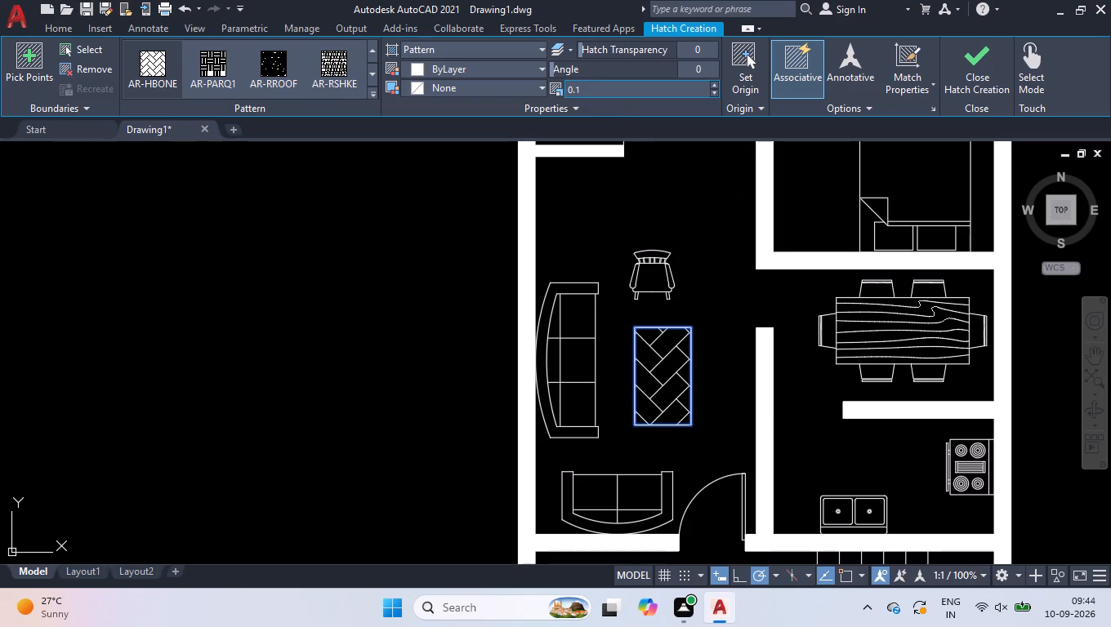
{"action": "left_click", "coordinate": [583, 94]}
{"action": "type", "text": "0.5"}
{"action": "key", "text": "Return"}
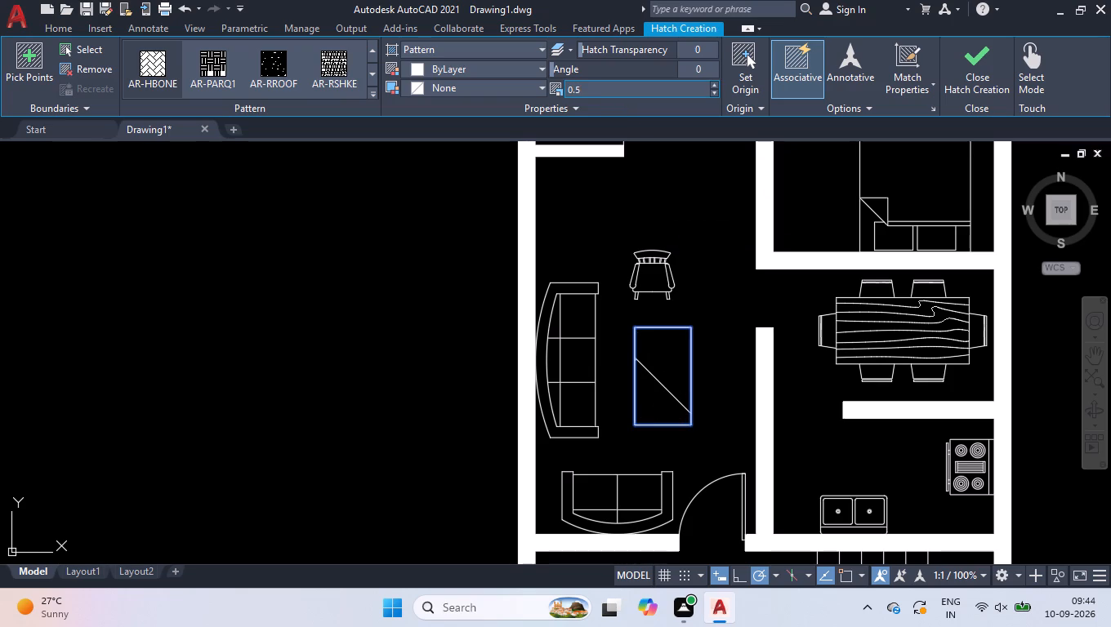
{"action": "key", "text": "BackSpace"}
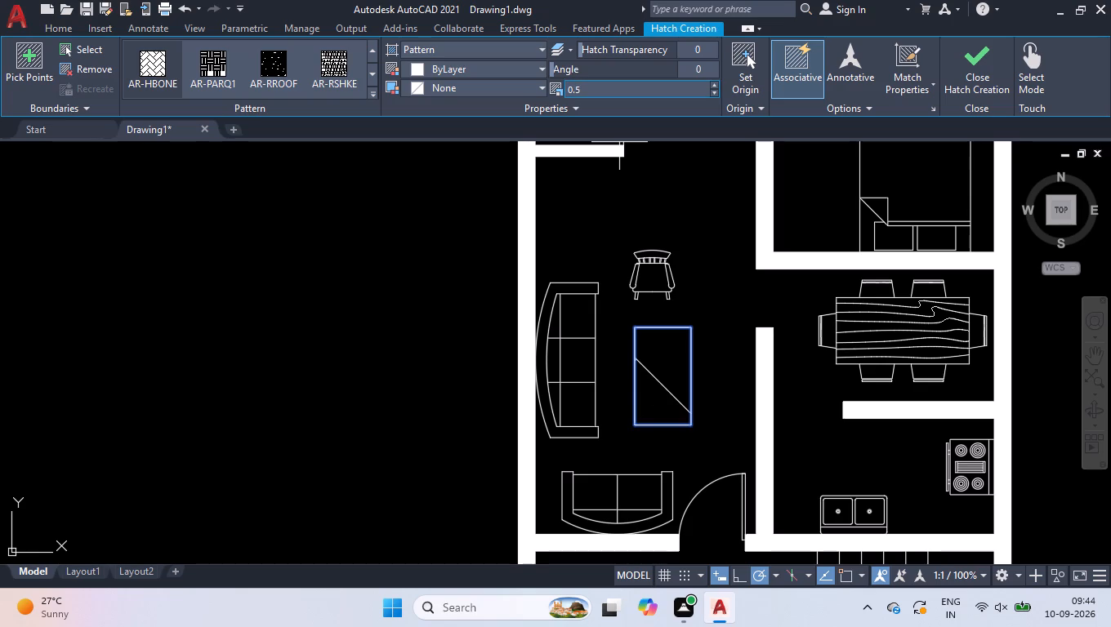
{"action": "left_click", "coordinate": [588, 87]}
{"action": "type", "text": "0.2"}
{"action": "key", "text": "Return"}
Set the coffee table's hatch scale to 0.1 and finish the hatch.
{"action": "left_click", "coordinate": [588, 87]}
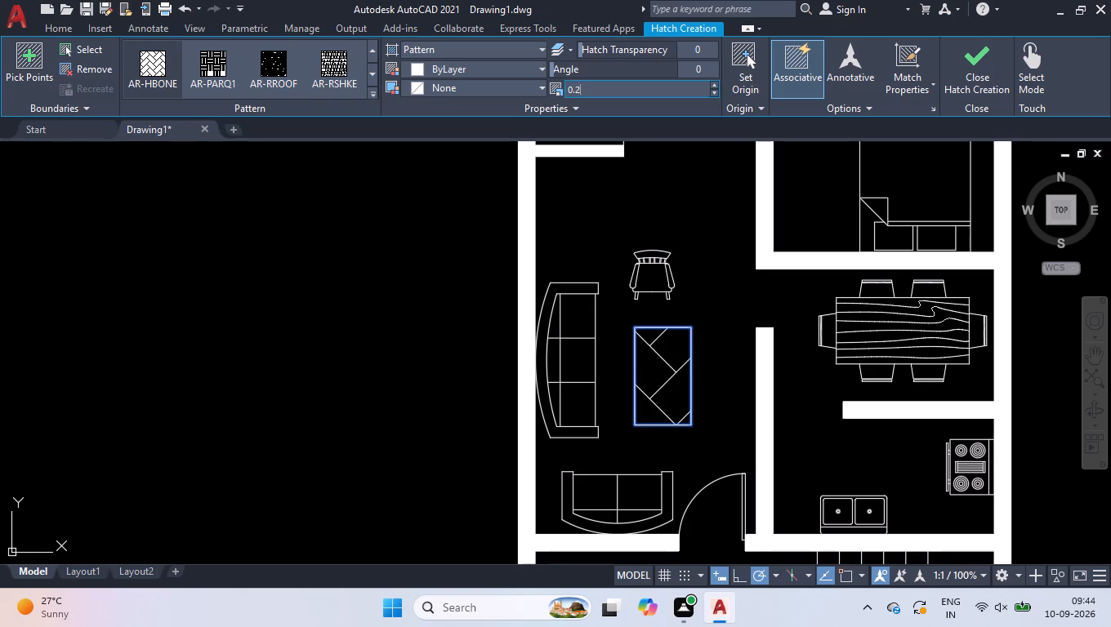
{"action": "key", "text": "minus"}
{"action": "key", "text": "BackSpace"}
{"action": "type", "text": ".1"}
{"action": "key", "text": "Return"}
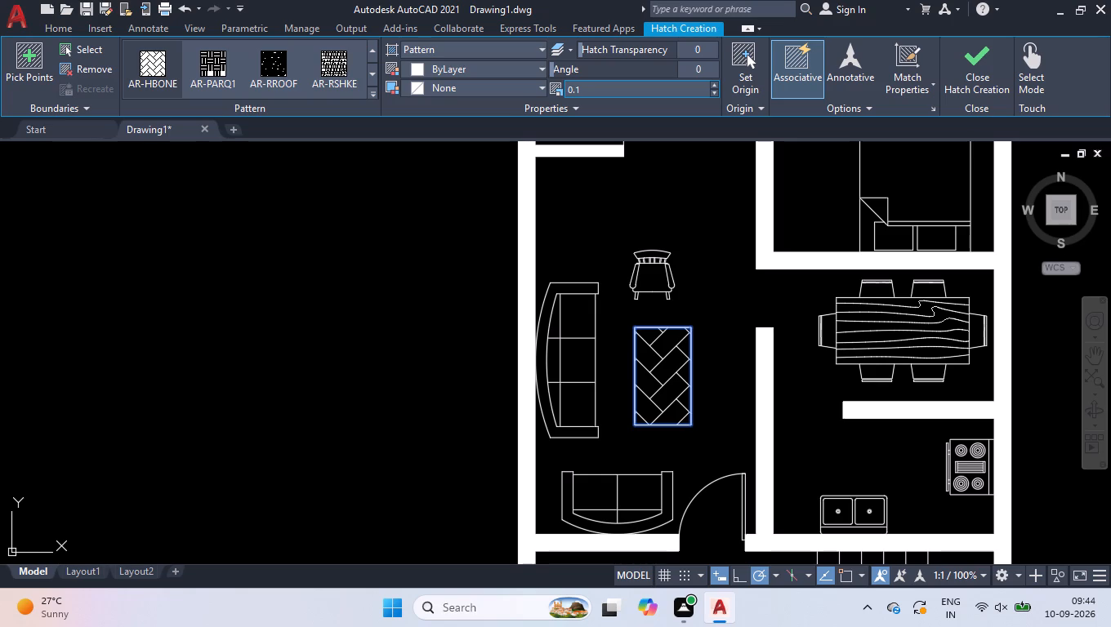
{"action": "key", "text": "Return"}
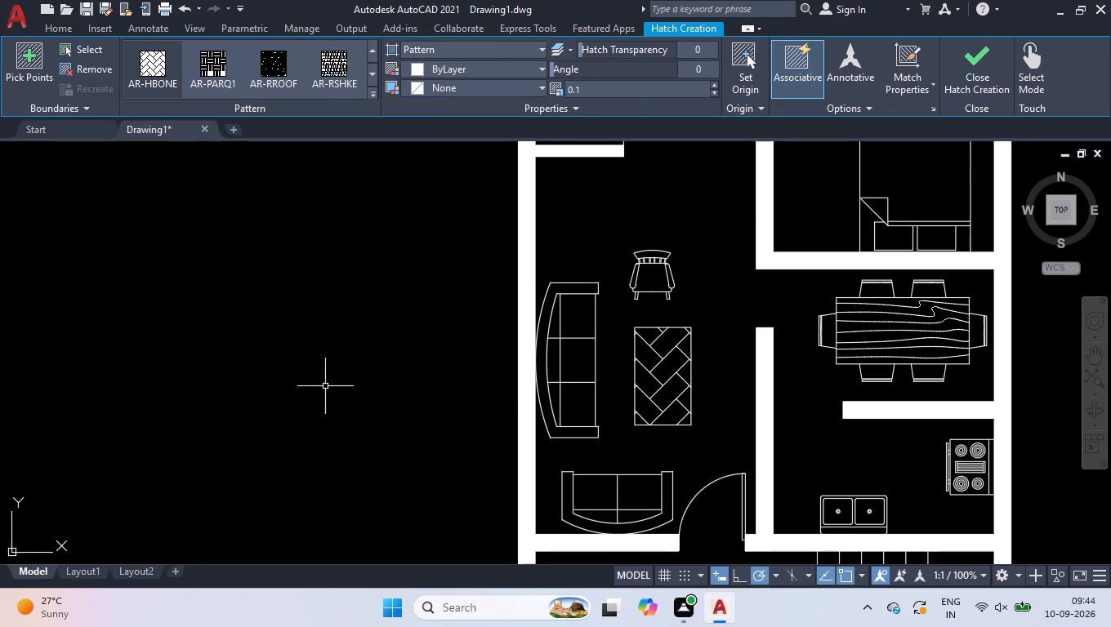
Rotate the toilet block lying west of the plan by 90° counterclockwise so its bowl faces east.
{"action": "scroll", "coordinate": [401, 408], "scroll_direction": "down", "scroll_amount": 1}
{"action": "scroll", "coordinate": [617, 393], "scroll_direction": "down", "scroll_amount": 2}
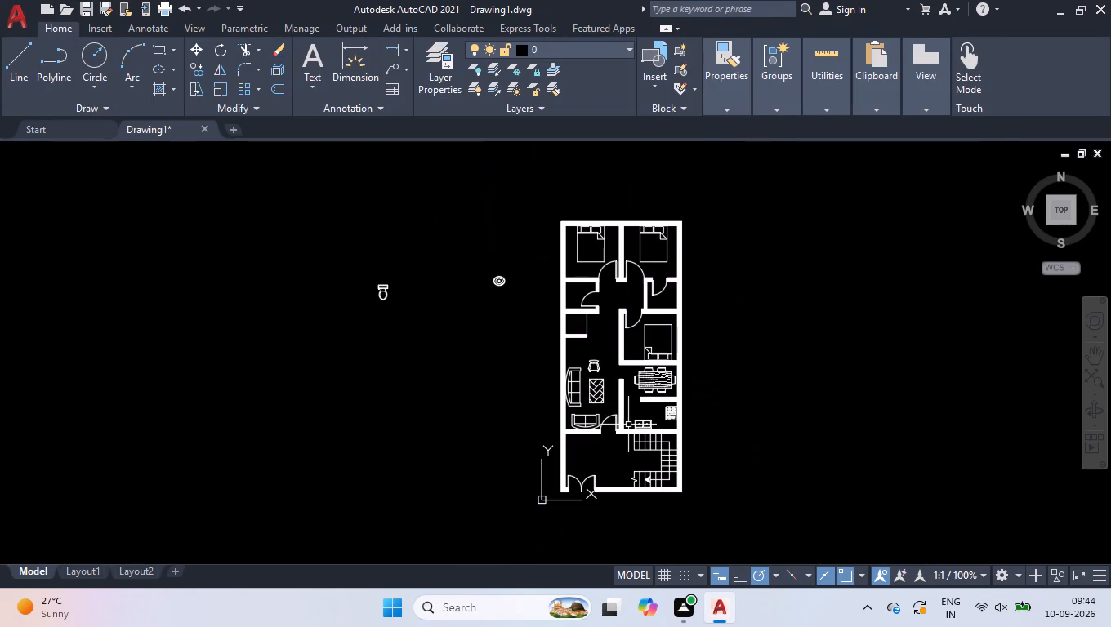
{"action": "left_click", "coordinate": [396, 278]}
{"action": "left_click", "coordinate": [363, 316]}
{"action": "type", "text": "ro"}
{"action": "key", "text": "Return"}
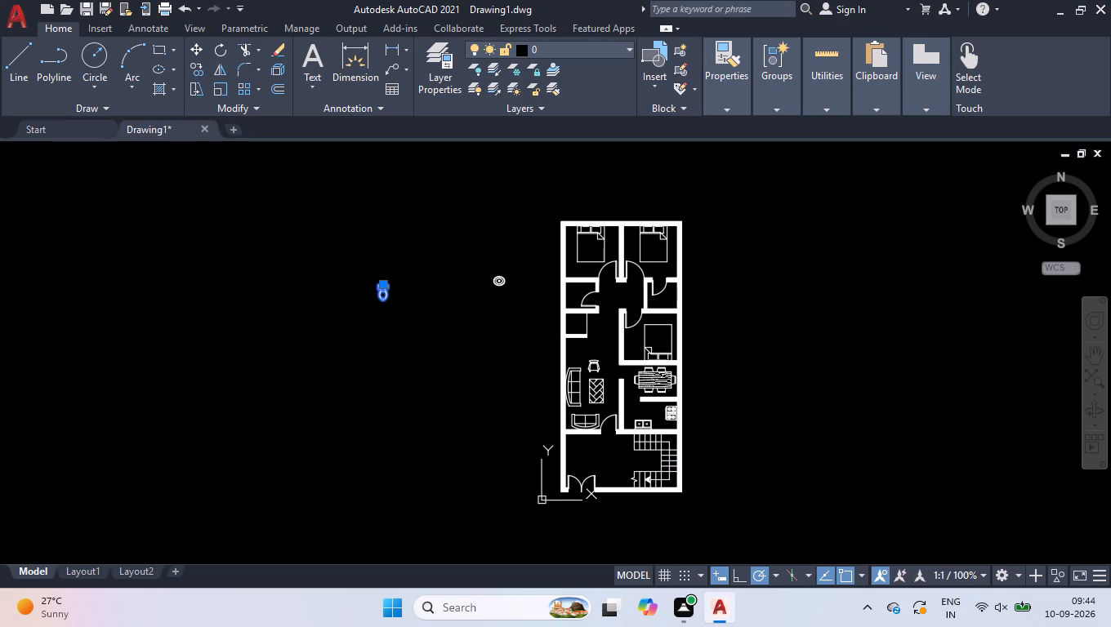
{"action": "left_click", "coordinate": [386, 282]}
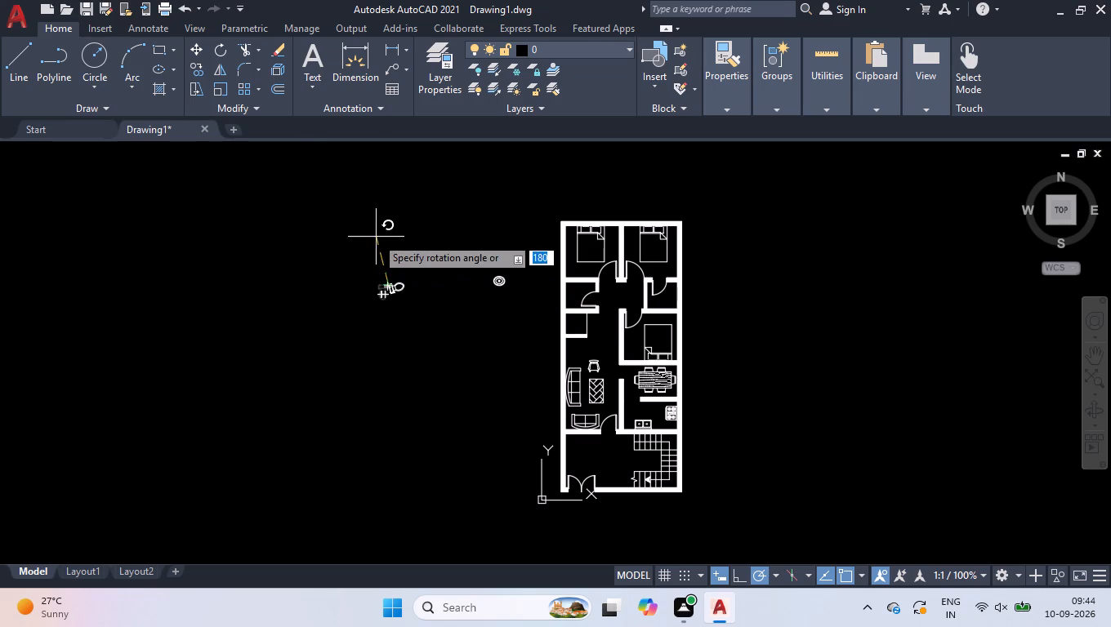
{"action": "left_click", "coordinate": [387, 196]}
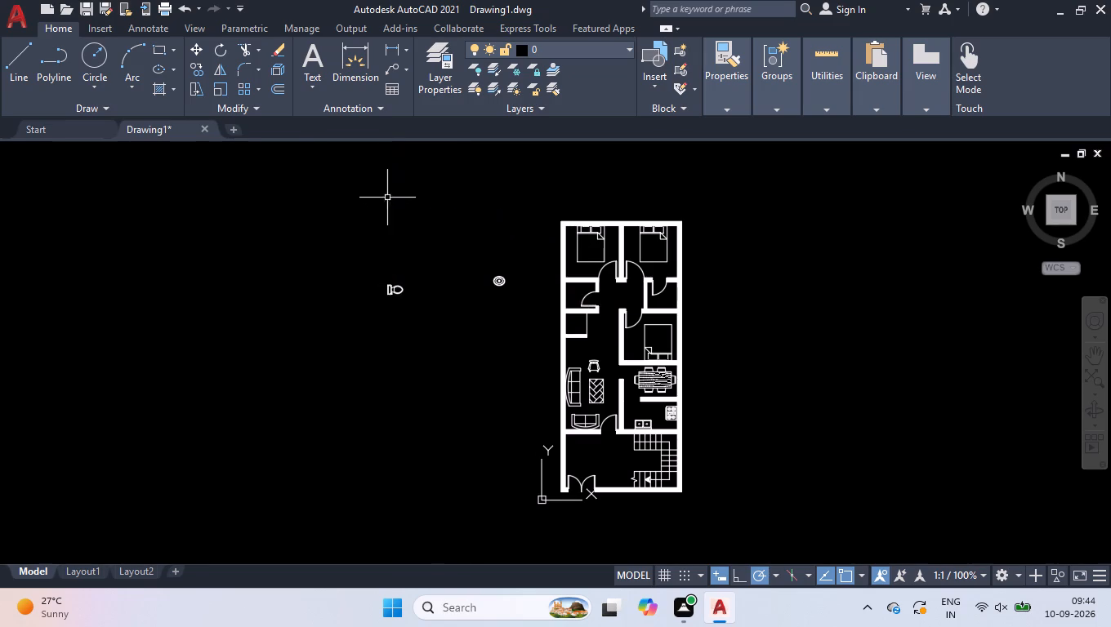
Move the rotated toilet into the west bathroom, with its tank against the west wall.
{"action": "left_click_drag", "start_coordinate": [396, 260], "coordinate": [396, 278]}
{"action": "left_click", "coordinate": [381, 318]}
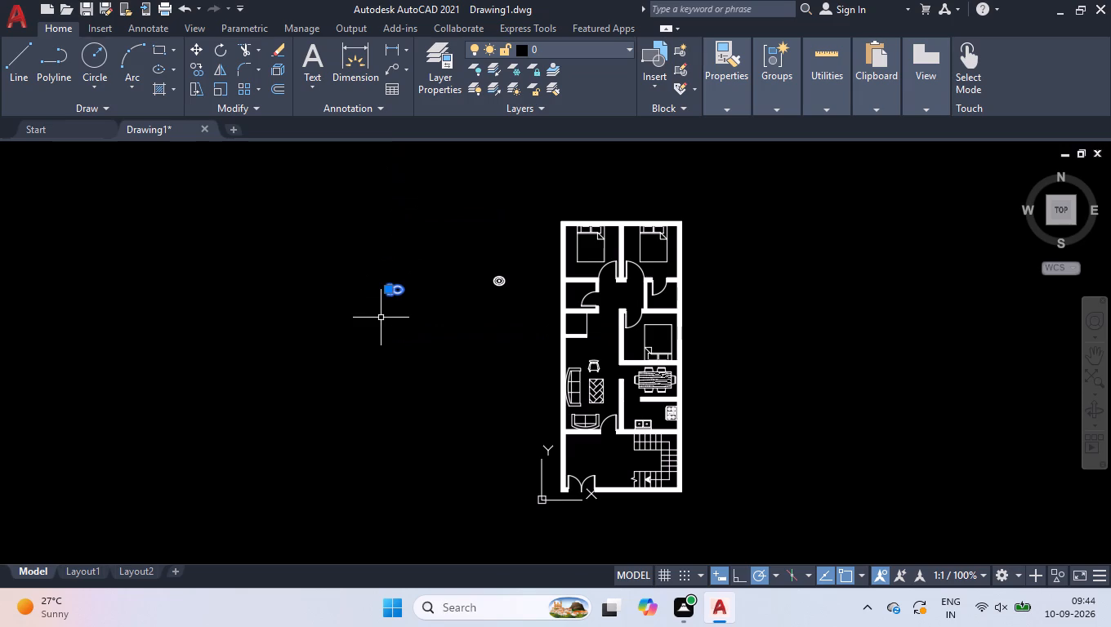
{"action": "key", "text": "m"}
{"action": "key", "text": "Return"}
{"action": "left_click", "coordinate": [391, 288]}
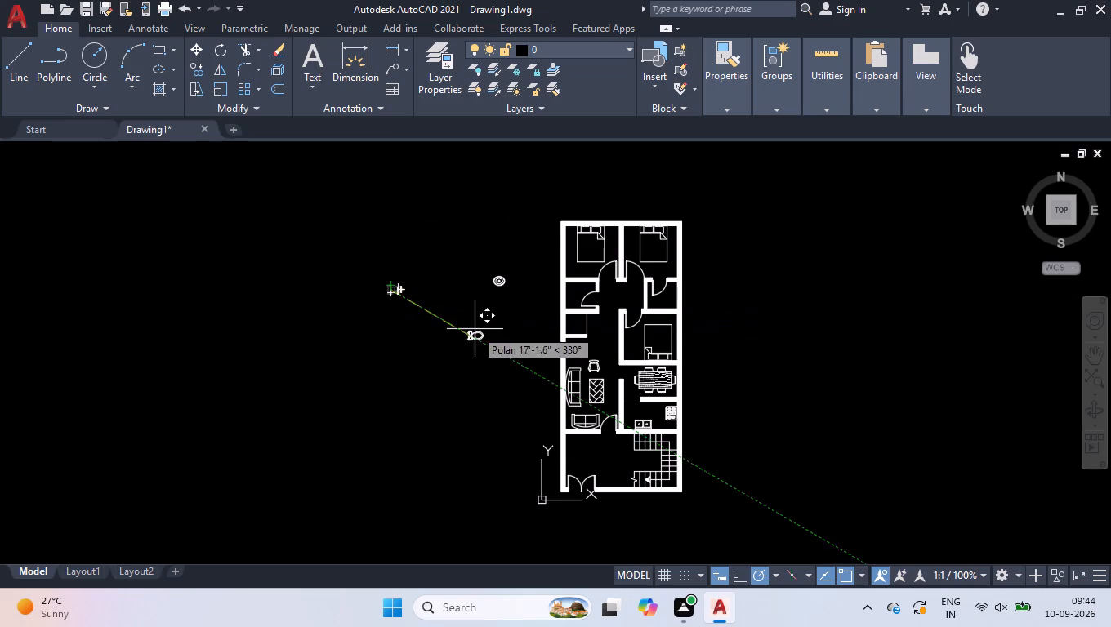
{"action": "scroll", "coordinate": [565, 282], "scroll_direction": "up", "scroll_amount": 3}
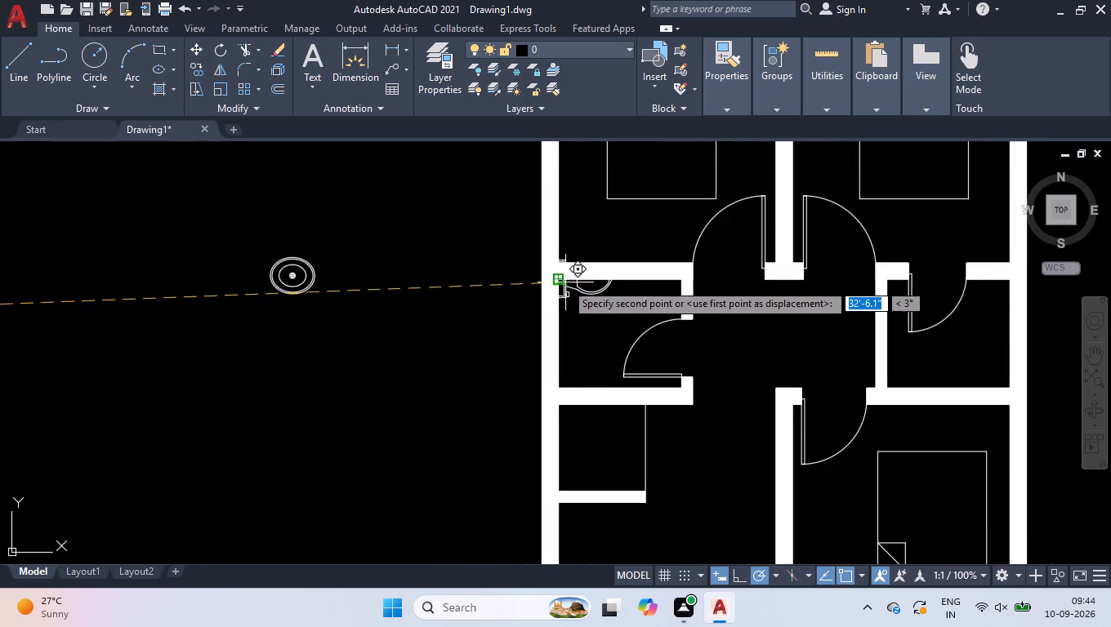
{"action": "scroll", "coordinate": [578, 291], "scroll_direction": "up", "scroll_amount": 2}
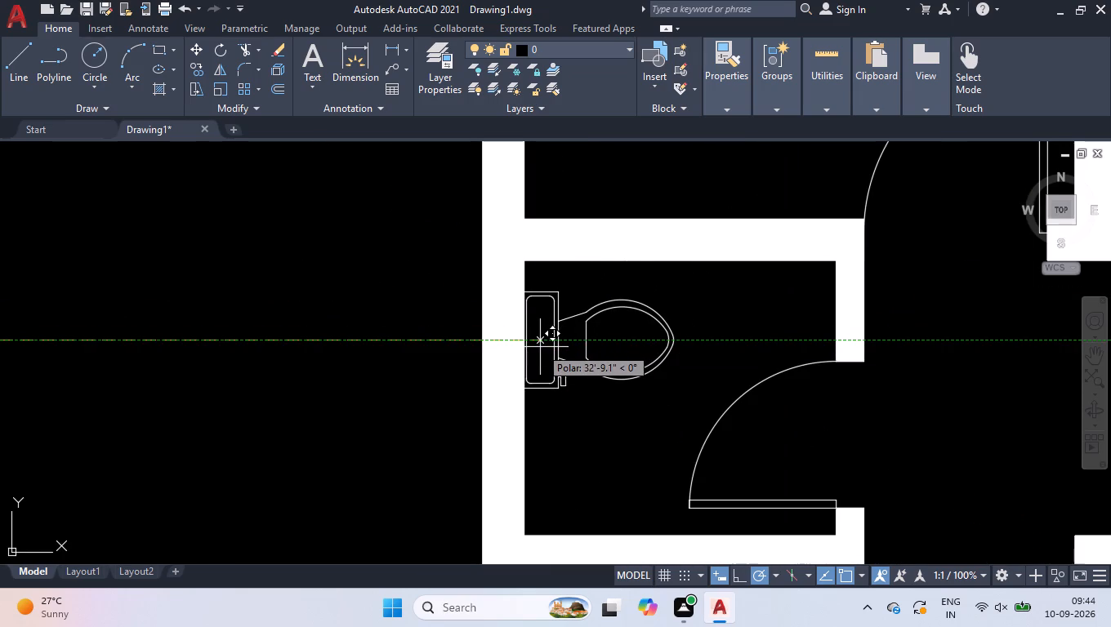
{"action": "left_click", "coordinate": [545, 347]}
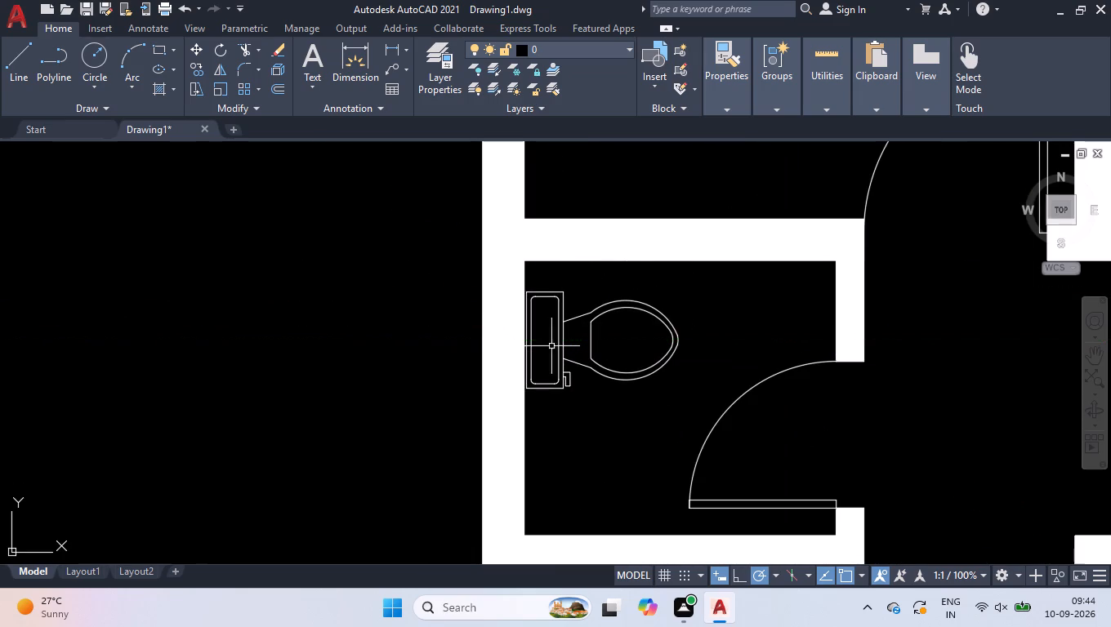
Mirror the toilet about a vertical line just east of its bowl, keeping the original.
{"action": "left_click", "coordinate": [703, 296]}
{"action": "left_click", "coordinate": [648, 343]}
{"action": "type", "text": "mi"}
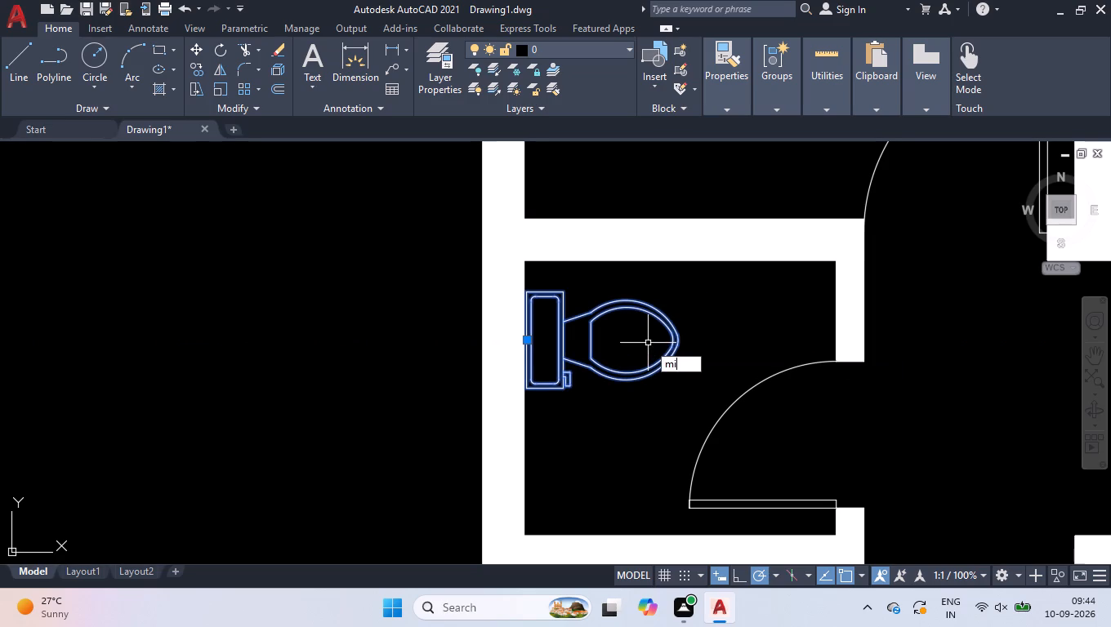
{"action": "key", "text": "Return"}
{"action": "left_click", "coordinate": [698, 298]}
{"action": "left_click", "coordinate": [694, 396]}
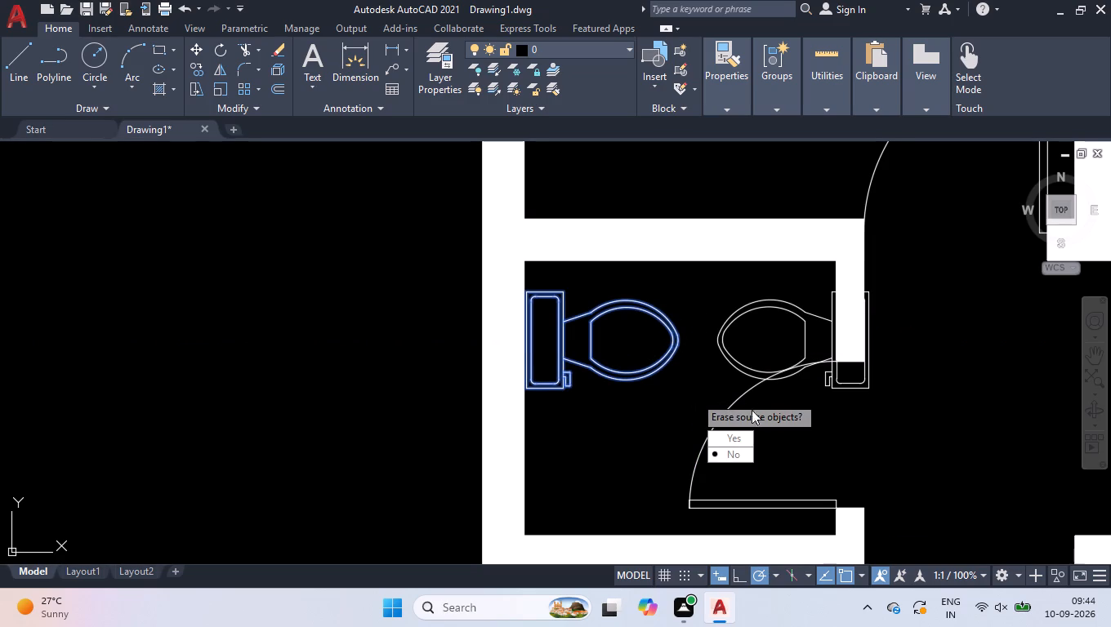
{"action": "left_click_drag", "start_coordinate": [736, 457], "coordinate": [694, 396]}
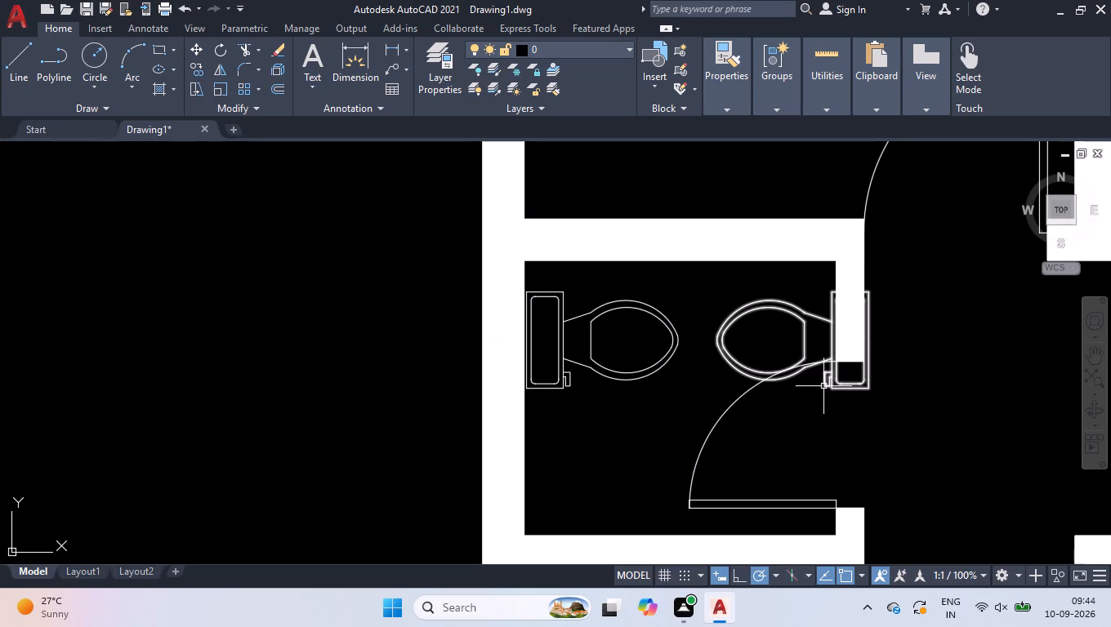
Move the mirrored toilet into the east bathroom, with its tank against the east wall near the south corner, and clear the selection.
{"action": "left_click", "coordinate": [823, 386]}
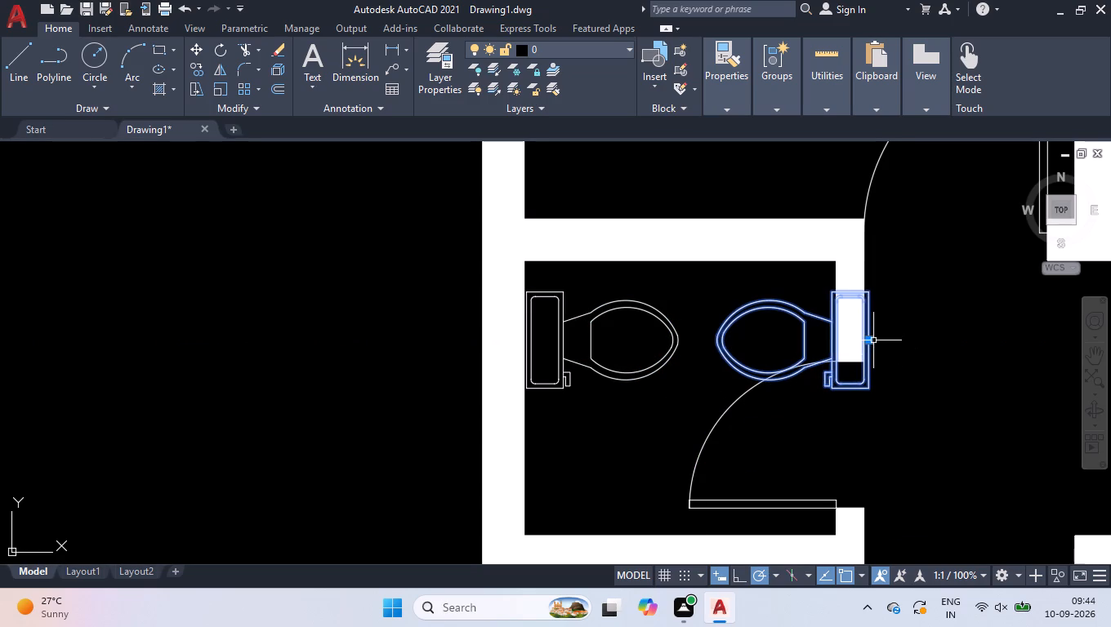
{"action": "left_click", "coordinate": [867, 341]}
{"action": "scroll", "coordinate": [867, 341], "scroll_direction": "down", "scroll_amount": 3}
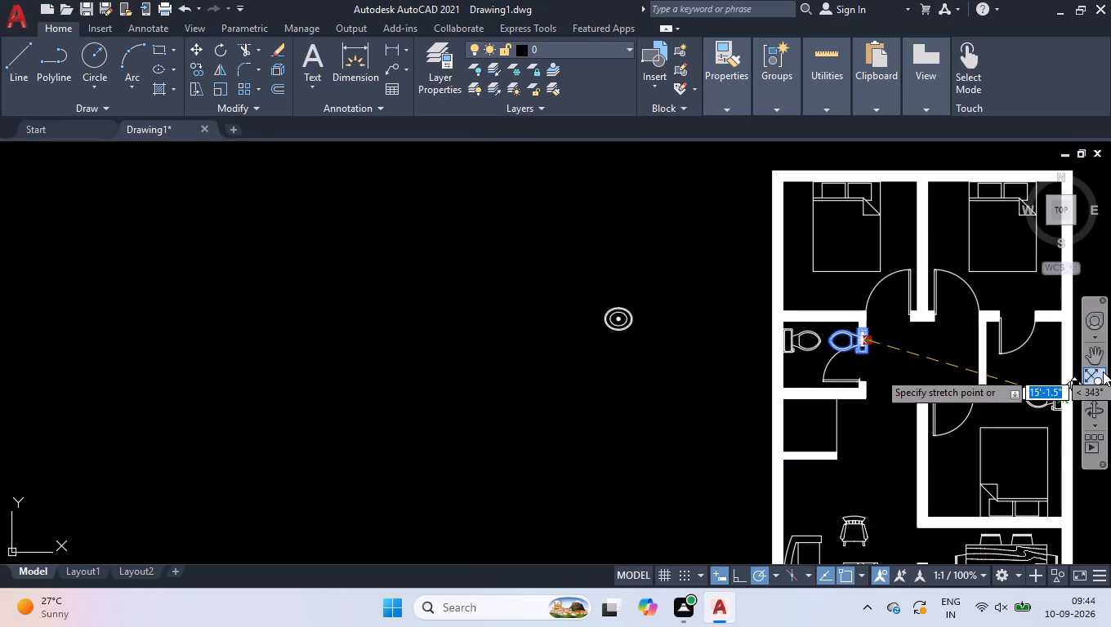
{"action": "scroll", "coordinate": [957, 380], "scroll_direction": "down", "scroll_amount": 1}
{"action": "scroll", "coordinate": [1020, 367], "scroll_direction": "up", "scroll_amount": 3}
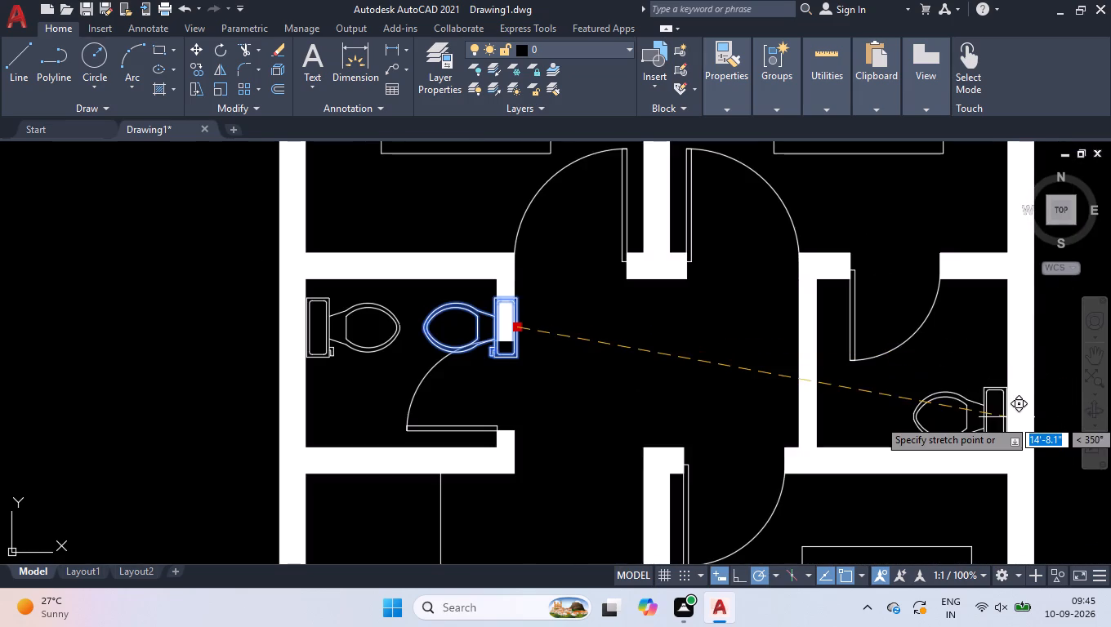
{"action": "scroll", "coordinate": [1003, 418], "scroll_direction": "up", "scroll_amount": 3}
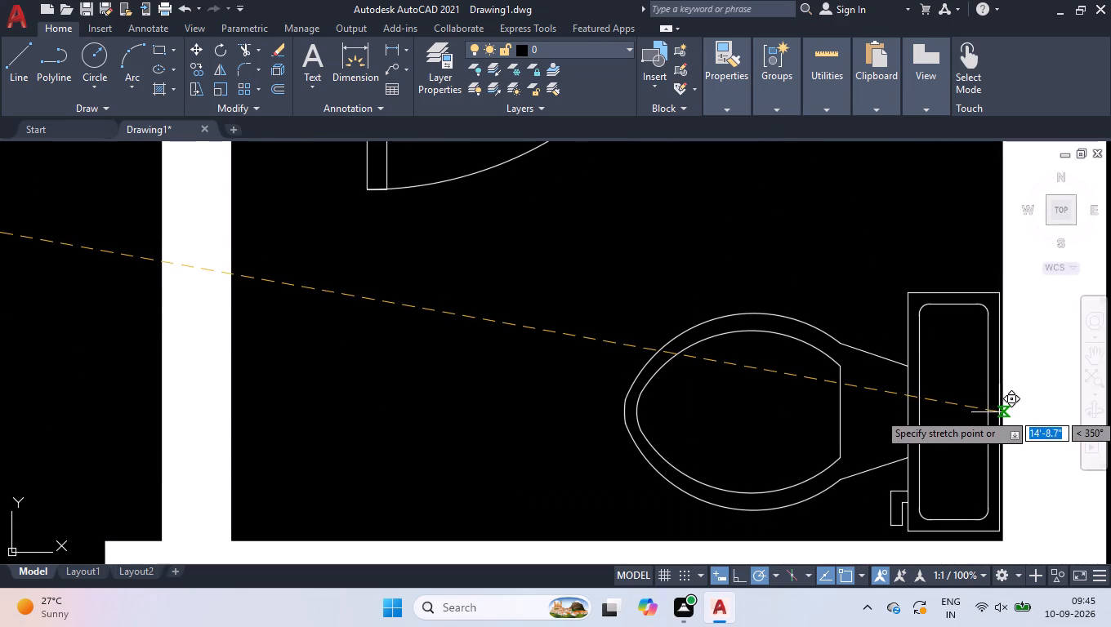
{"action": "left_click", "coordinate": [1000, 412]}
{"action": "right_click", "coordinate": [898, 313]}
{"action": "left_click", "coordinate": [913, 461]}
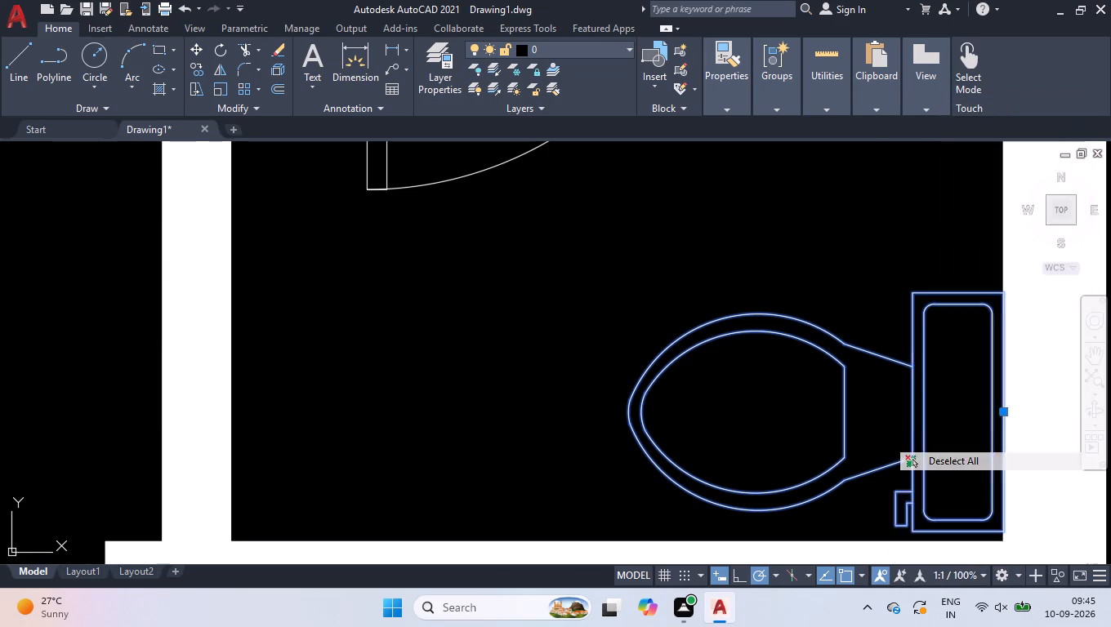
Move the oval washbasin block from west of the plan into the west bathroom, south of the toilet against the west wall.
{"action": "scroll", "coordinate": [919, 478], "scroll_direction": "down", "scroll_amount": 6}
{"action": "left_click", "coordinate": [476, 411]}
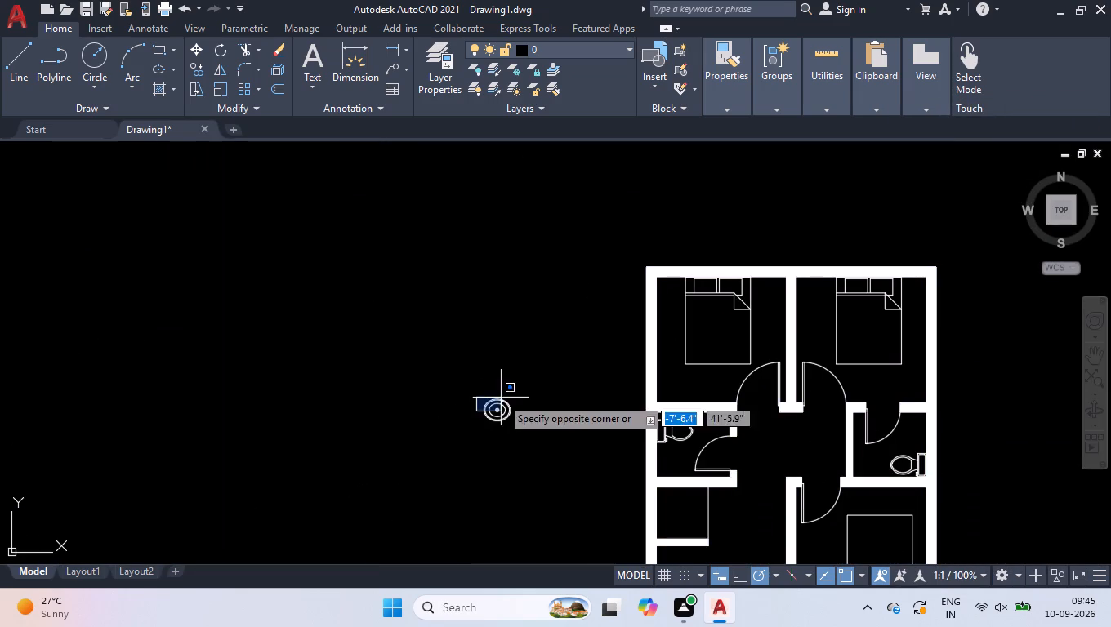
{"action": "left_click", "coordinate": [529, 391]}
{"action": "left_click", "coordinate": [490, 401]}
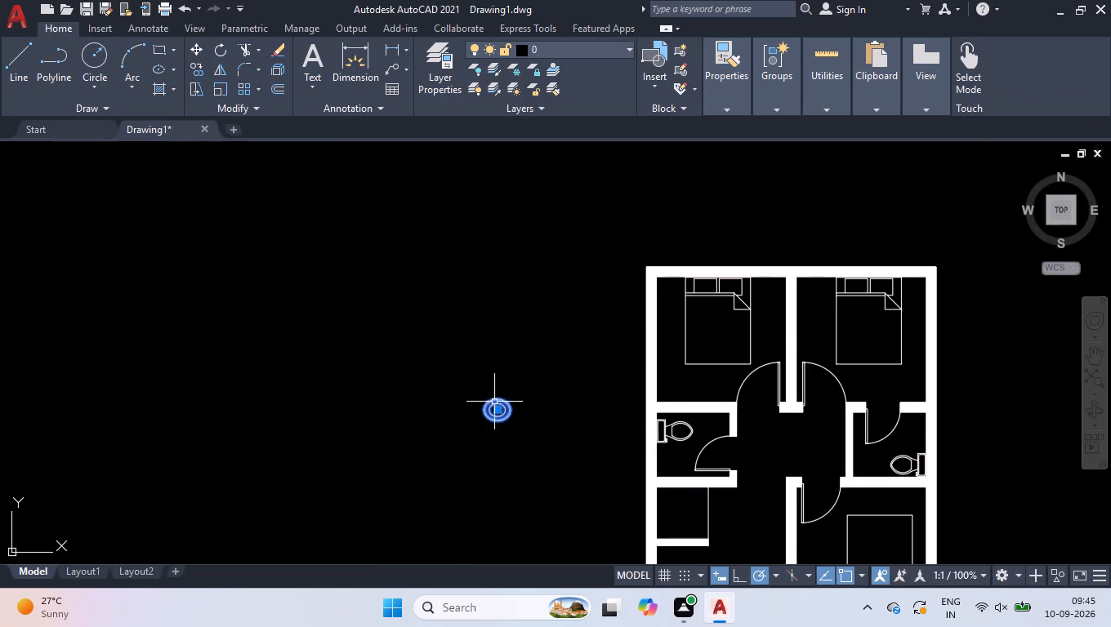
{"action": "left_click", "coordinate": [497, 411]}
{"action": "scroll", "coordinate": [651, 491], "scroll_direction": "up", "scroll_amount": 4}
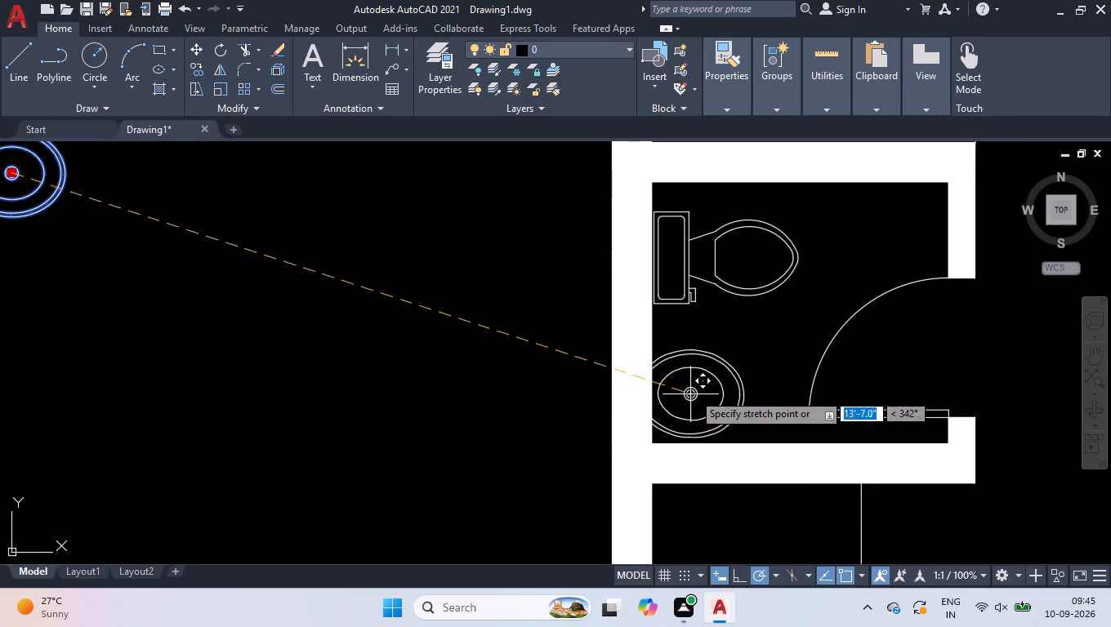
{"action": "left_click", "coordinate": [708, 394]}
Copy the washbasin from the west bathroom into the northeast corner of the east bathroom.
{"action": "type", "text": "co"}
{"action": "key", "text": "Return"}
{"action": "left_click", "coordinate": [708, 390]}
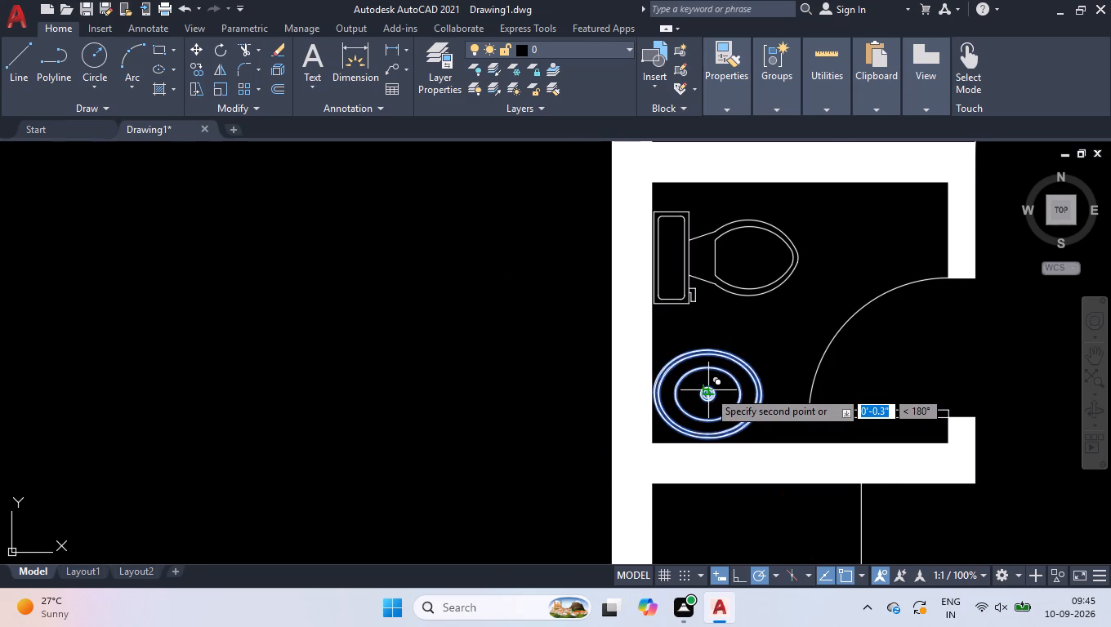
{"action": "scroll", "coordinate": [708, 390], "scroll_direction": "down", "scroll_amount": 3}
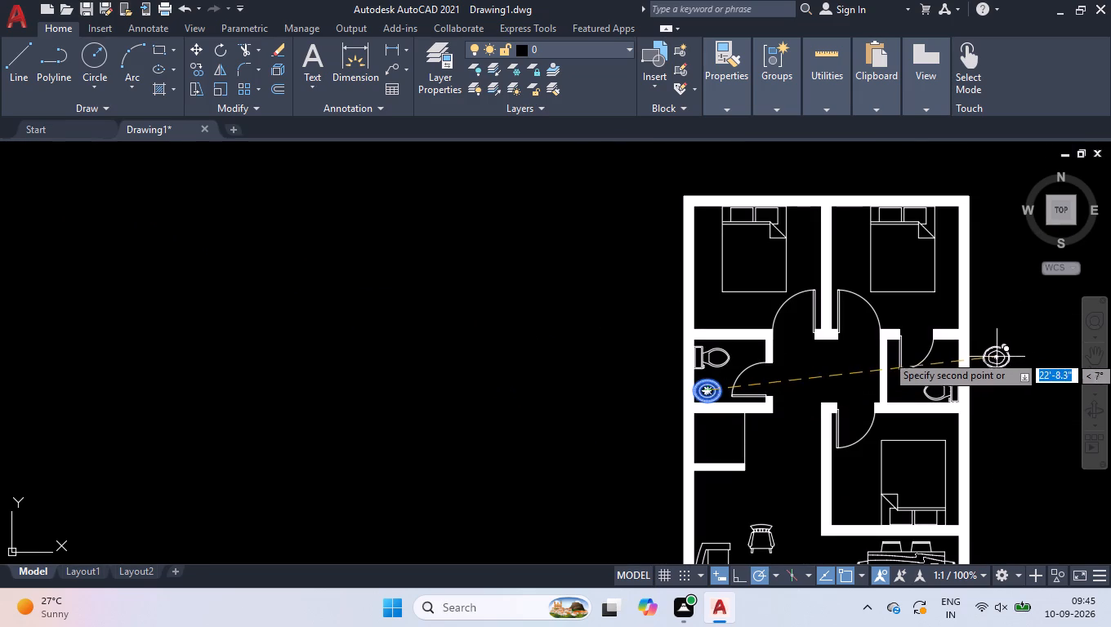
{"action": "scroll", "coordinate": [983, 343], "scroll_direction": "up", "scroll_amount": 3}
{"action": "scroll", "coordinate": [801, 383], "scroll_direction": "up", "scroll_amount": 3}
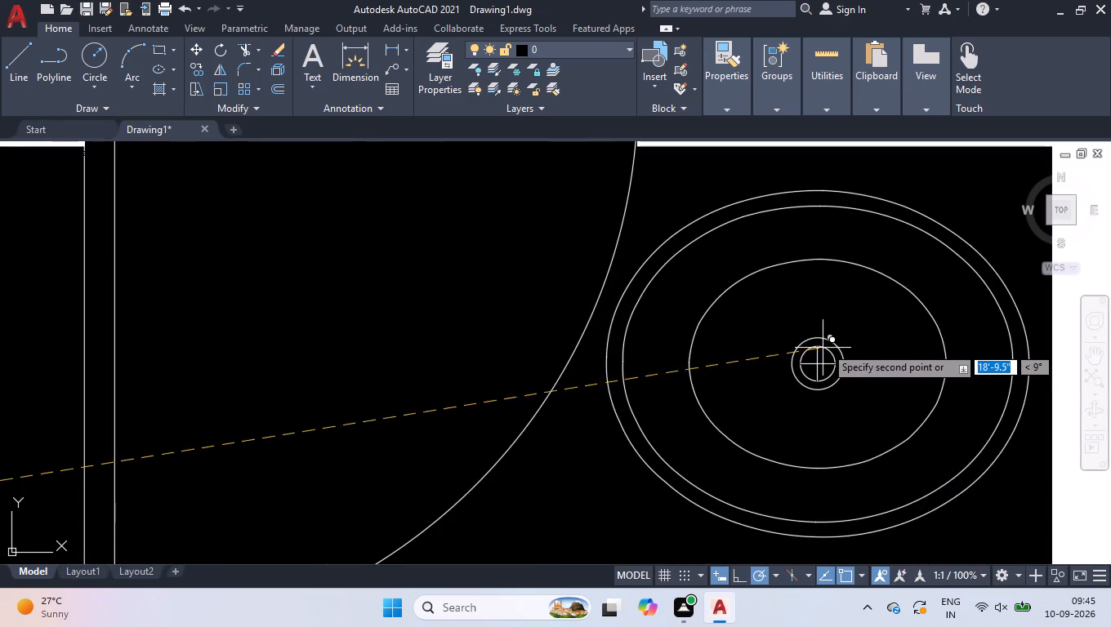
{"action": "left_click", "coordinate": [831, 332]}
{"action": "key", "text": "Return"}
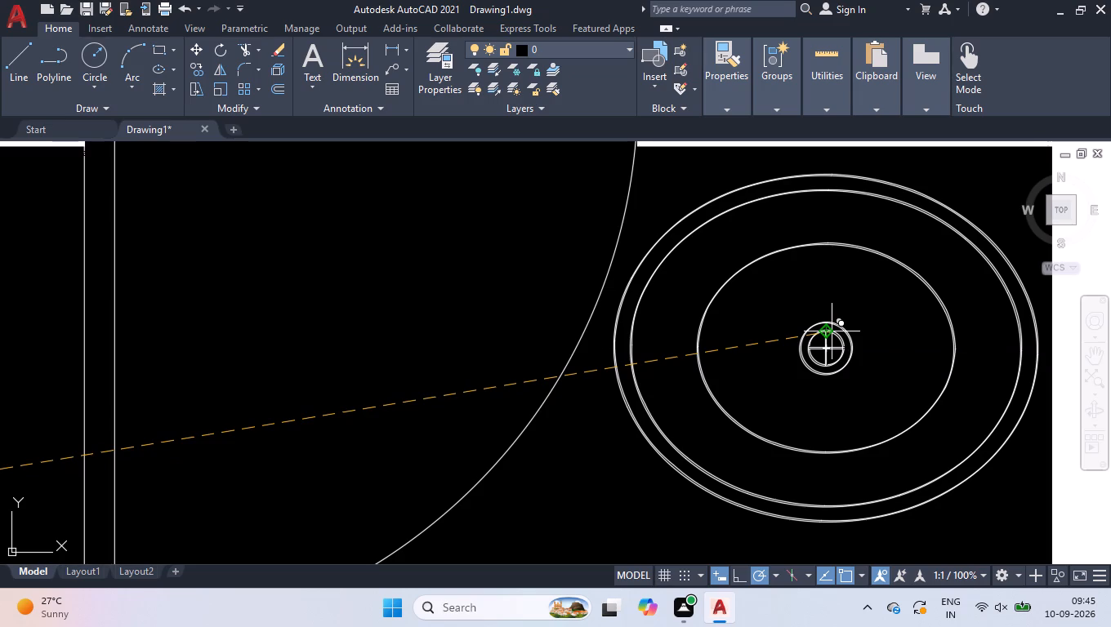
Create a multiline text box below the bed in the northwest bedroom, with 5" text height and centred alignment.
{"action": "left_click", "coordinate": [1063, 212]}
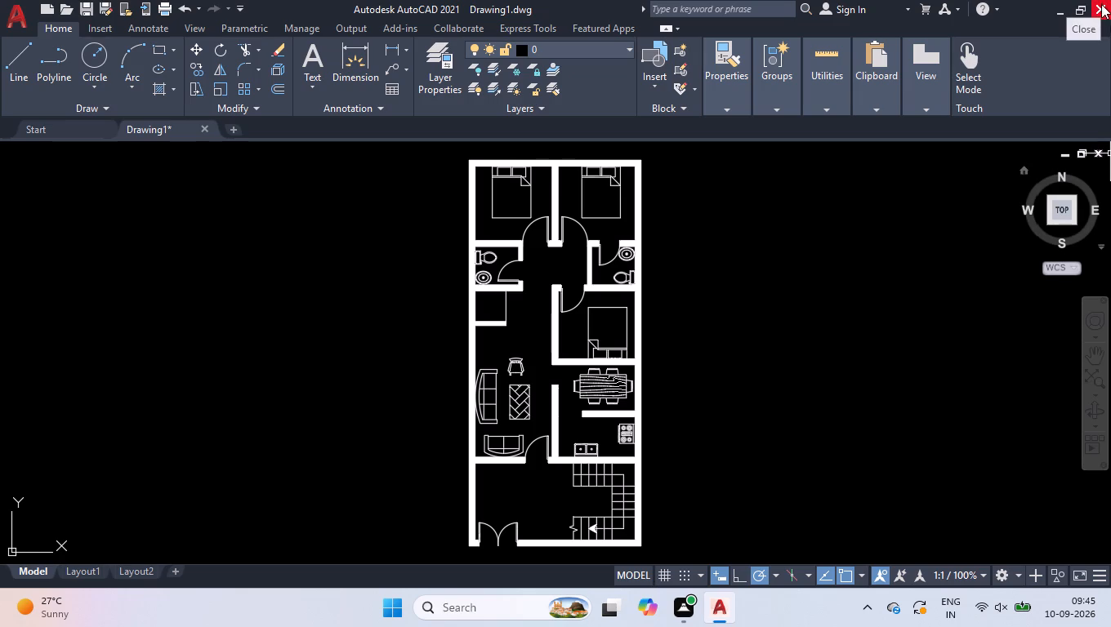
{"action": "scroll", "coordinate": [642, 265], "scroll_direction": "down", "scroll_amount": 1}
{"action": "scroll", "coordinate": [584, 173], "scroll_direction": "up", "scroll_amount": 3}
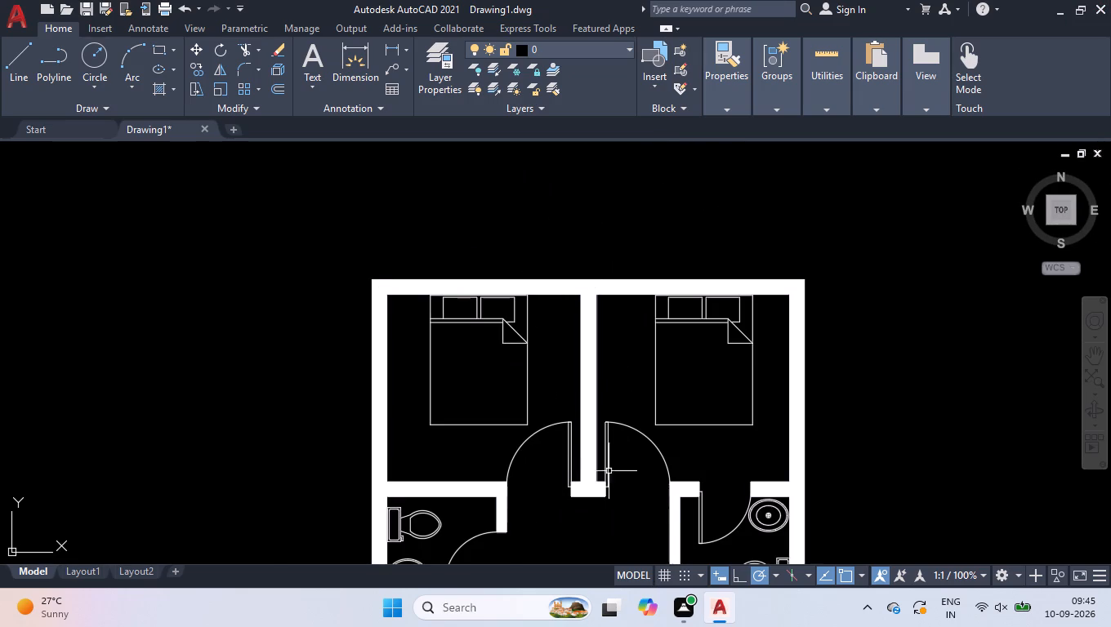
{"action": "scroll", "coordinate": [618, 496], "scroll_direction": "up", "scroll_amount": 1}
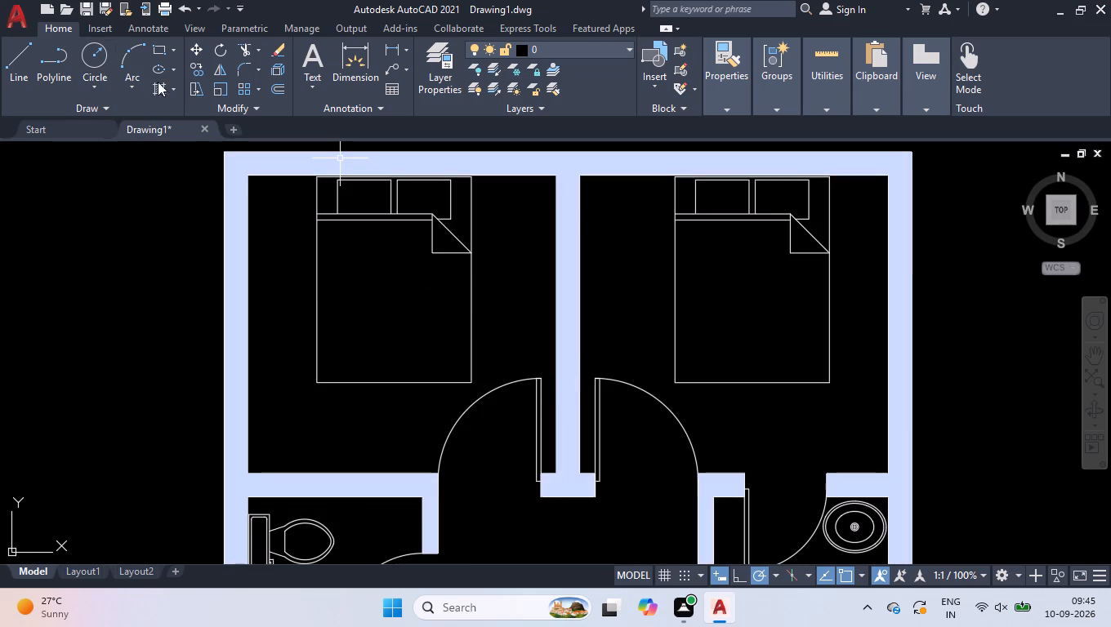
{"action": "left_click", "coordinate": [304, 54]}
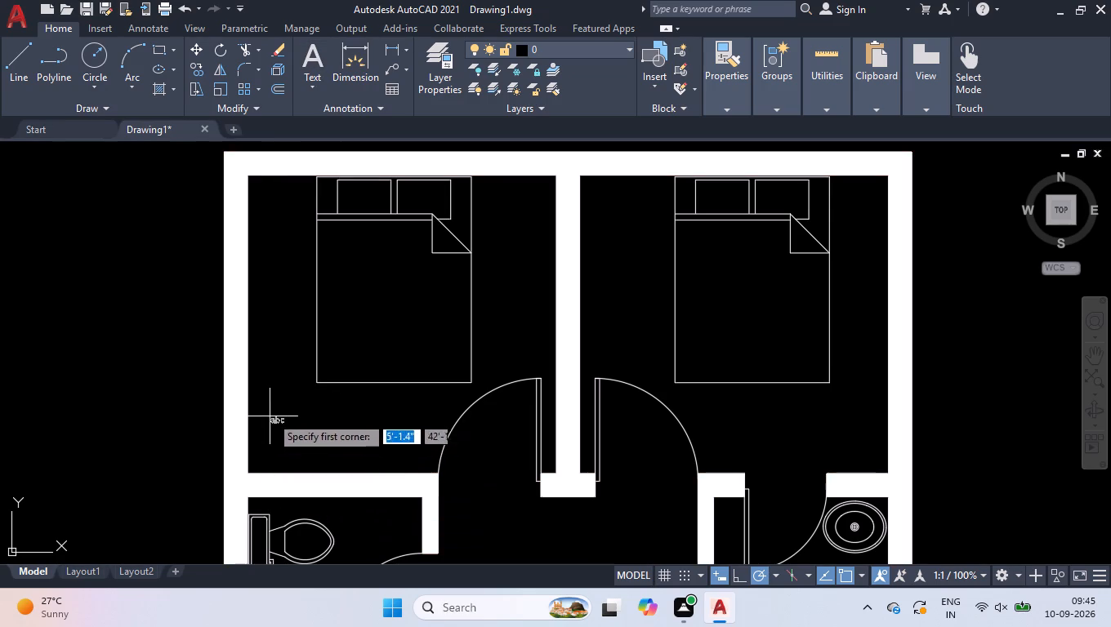
{"action": "left_click", "coordinate": [270, 416]}
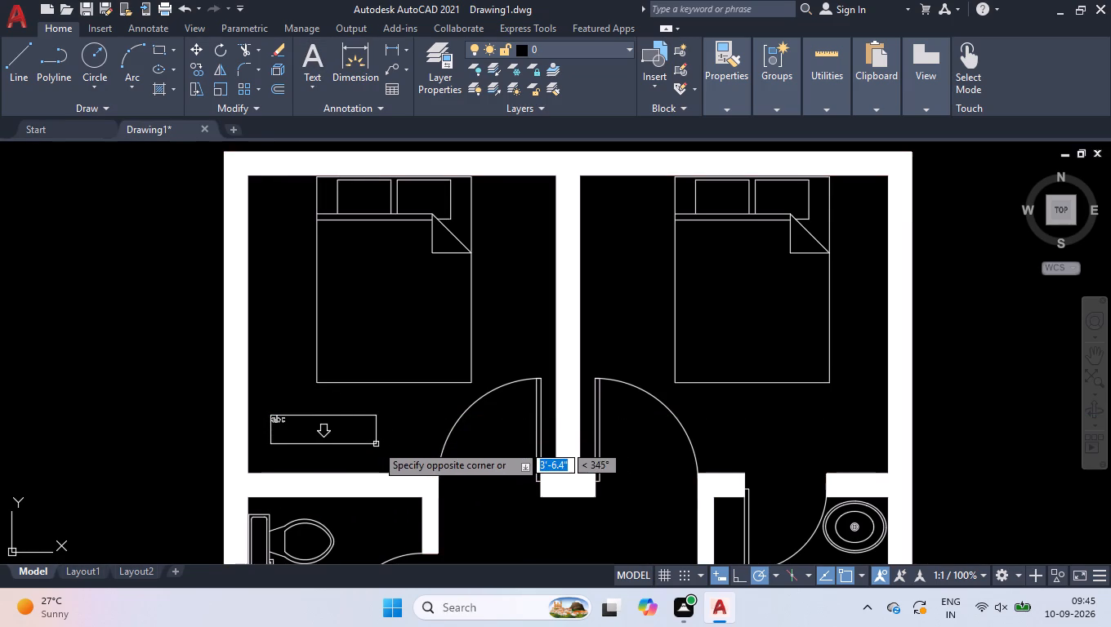
{"action": "left_click", "coordinate": [376, 444]}
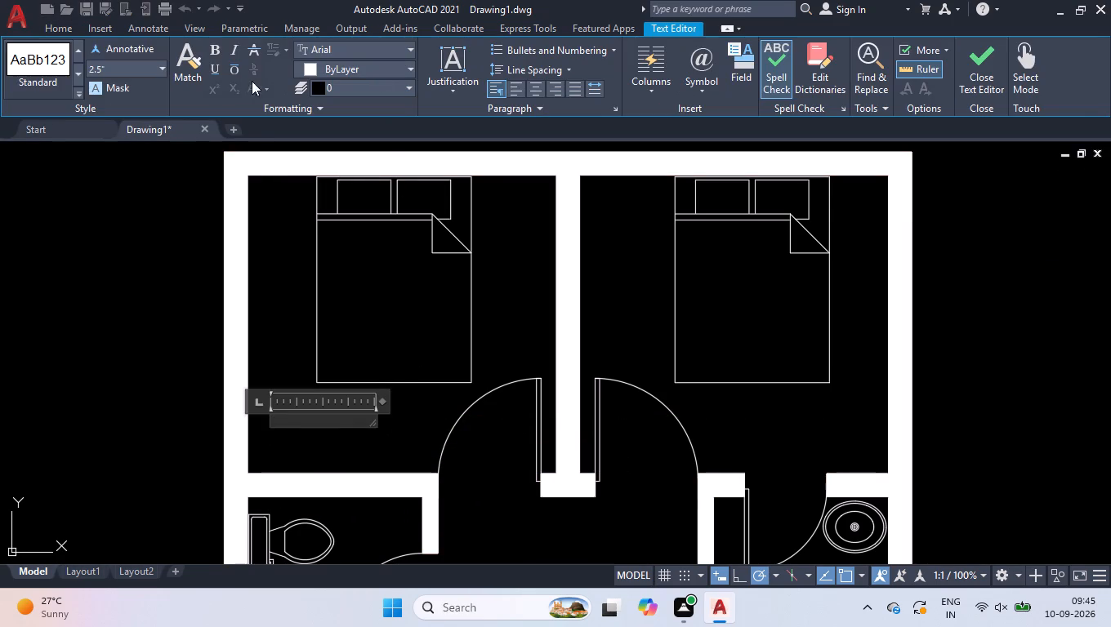
{"action": "left_click", "coordinate": [133, 63]}
{"action": "key", "text": "6"}
{"action": "key", "text": "BackSpace"}
{"action": "key", "text": "5"}
{"action": "key", "text": "Return"}
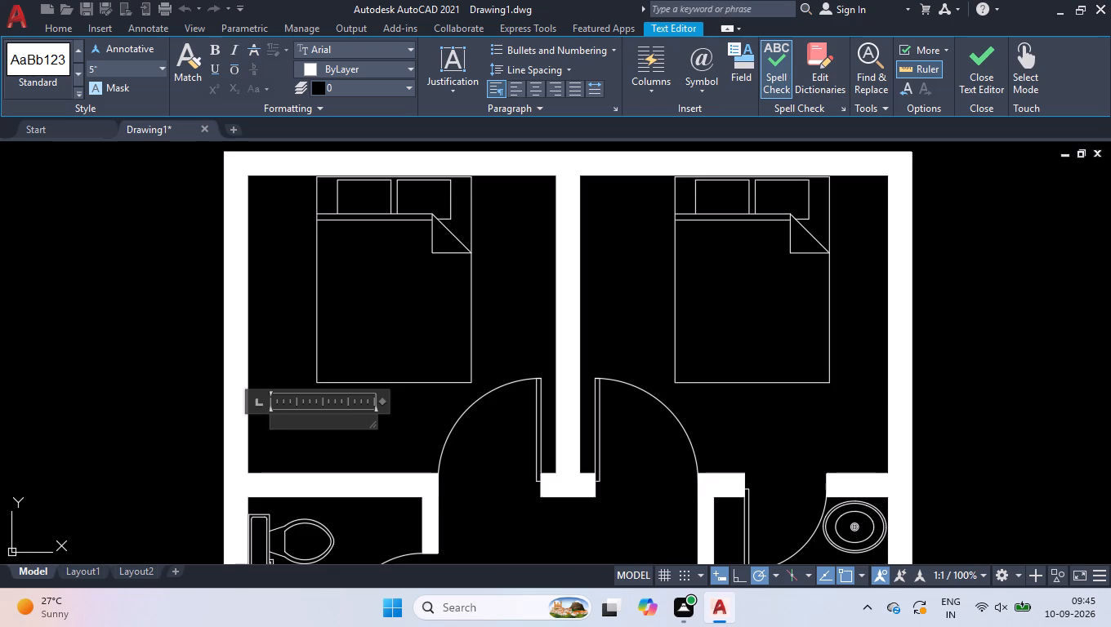
{"action": "left_click", "coordinate": [534, 91]}
Enter the two-line room label BEDROOM and 10'0" X 9'8" in the text box and finish the text.
{"action": "left_click", "coordinate": [342, 431]}
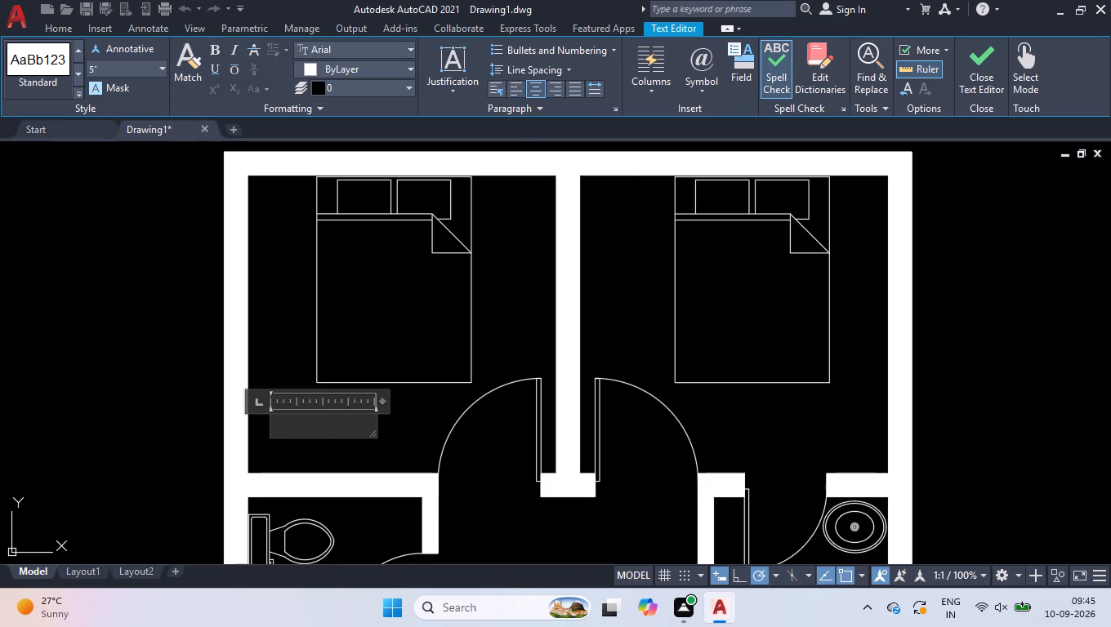
{"action": "key", "text": "b"}
{"action": "type", "text": "BEDROOM"}
{"action": "key", "text": "Return"}
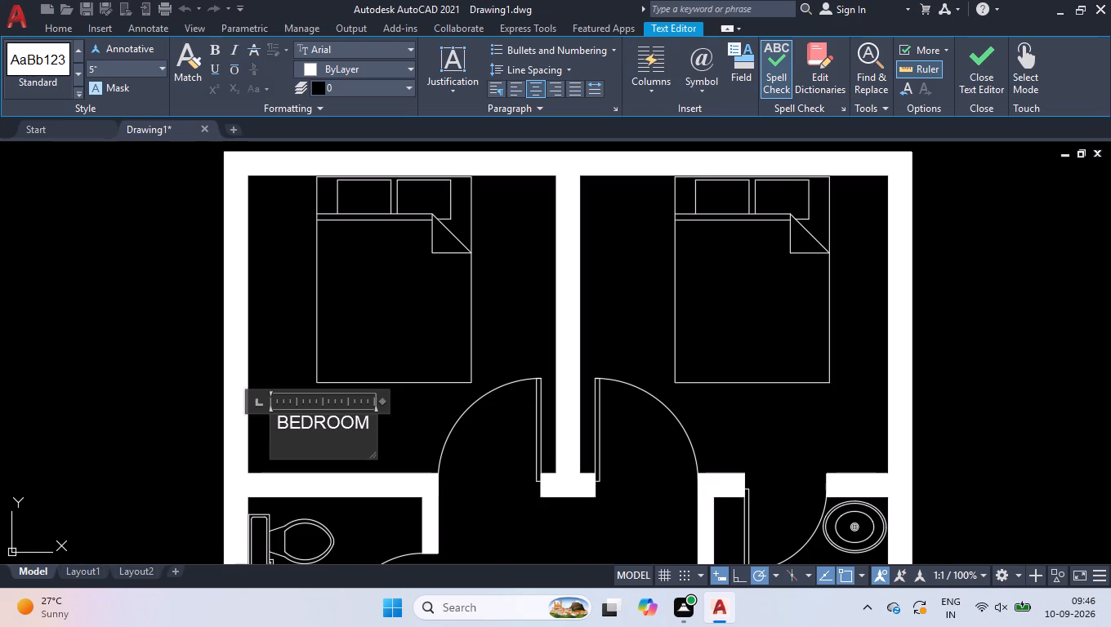
{"action": "type", "text": "10'0\" X 9'"}
{"action": "type", "text": "8\""}
{"action": "left_click", "coordinate": [285, 354]}
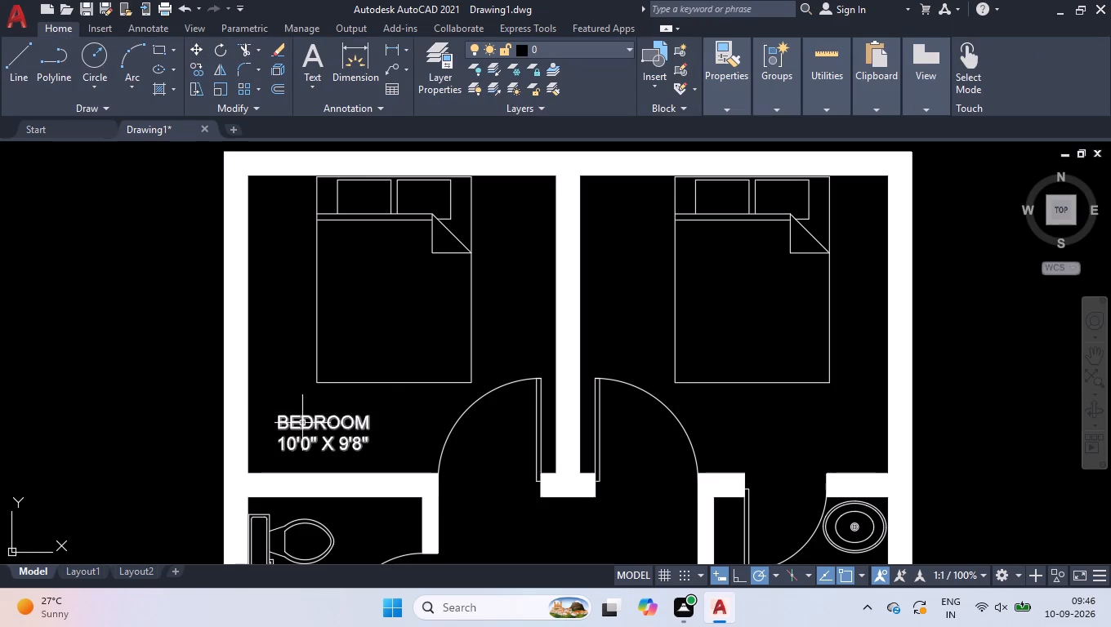
Copy the BEDROOM label to below the bed in the northeast bedroom and to between the west bathroom's toilet and washbasin.
{"action": "left_click", "coordinate": [302, 421]}
{"action": "type", "text": "COP"}
{"action": "key", "text": "Return"}
{"action": "left_click", "coordinate": [302, 421]}
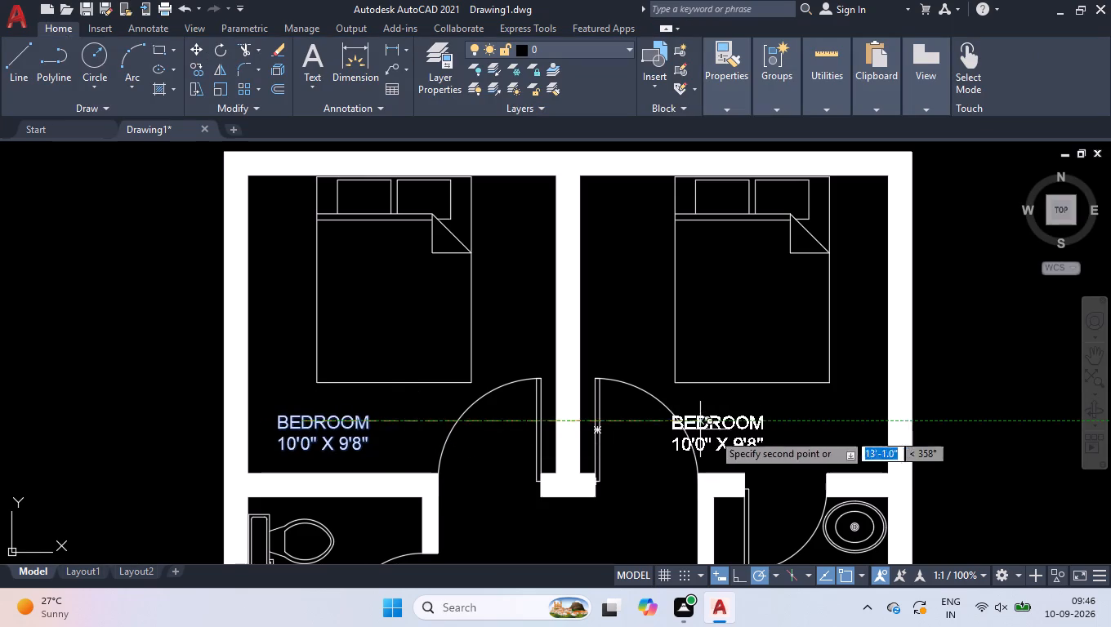
{"action": "left_click", "coordinate": [754, 420]}
{"action": "scroll", "coordinate": [751, 419], "scroll_direction": "down", "scroll_amount": 1}
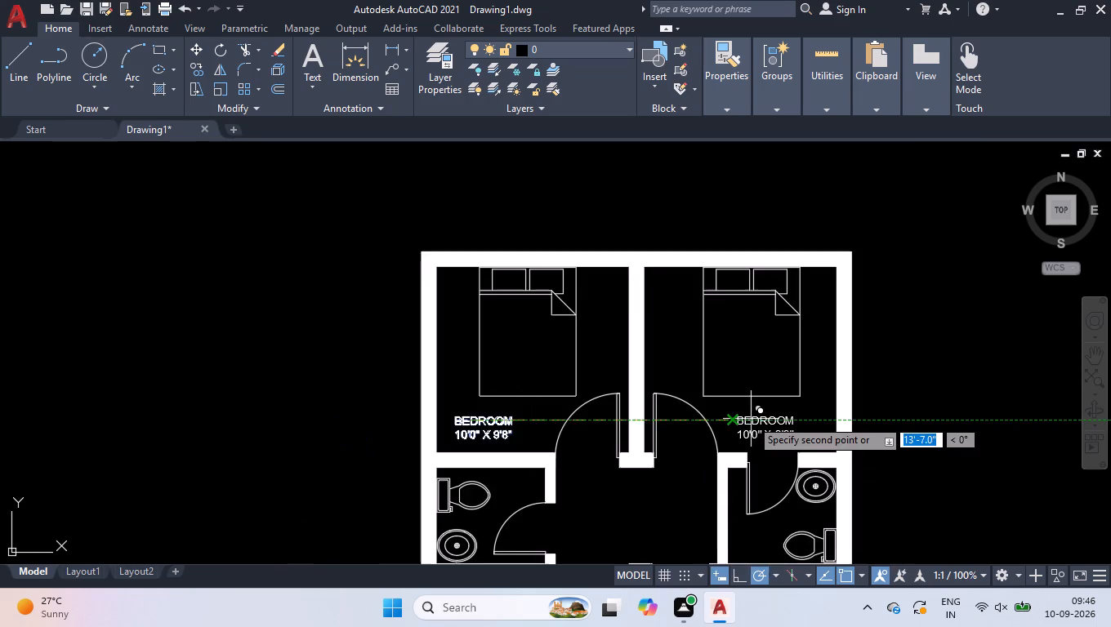
{"action": "scroll", "coordinate": [751, 419], "scroll_direction": "down", "scroll_amount": 1}
{"action": "scroll", "coordinate": [560, 532], "scroll_direction": "up", "scroll_amount": 2}
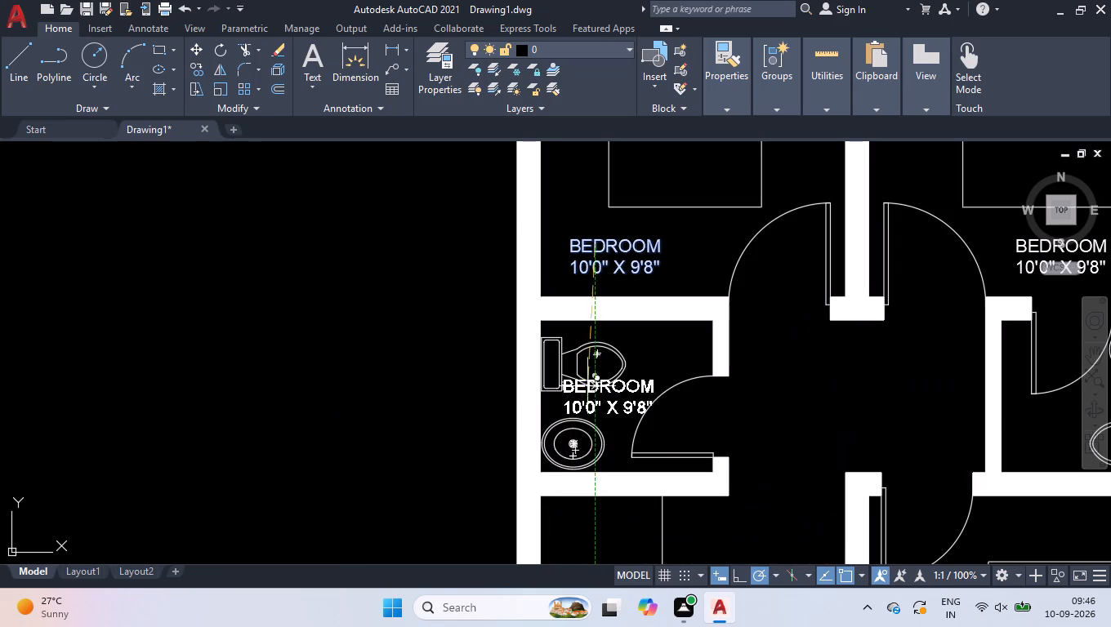
{"action": "scroll", "coordinate": [593, 390], "scroll_direction": "up", "scroll_amount": 4}
{"action": "scroll", "coordinate": [609, 411], "scroll_direction": "down", "scroll_amount": 2}
{"action": "scroll", "coordinate": [629, 427], "scroll_direction": "up", "scroll_amount": 2}
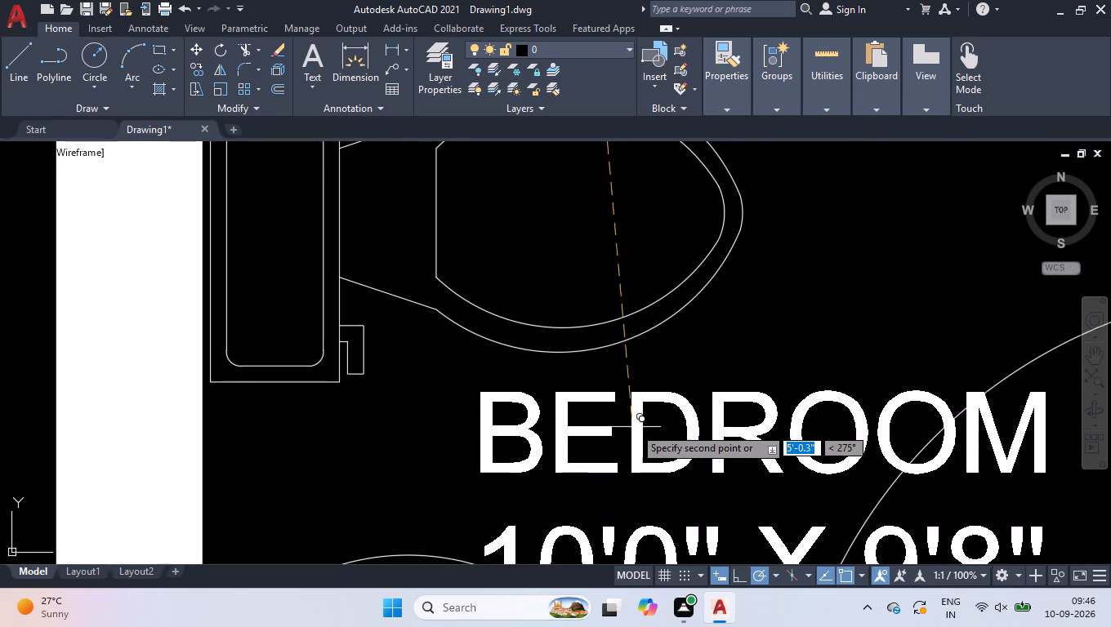
{"action": "left_click", "coordinate": [676, 408]}
Place further label copies in the small room south of the west bathroom, the central hallway and the living room's north part.
{"action": "scroll", "coordinate": [676, 408], "scroll_direction": "down", "scroll_amount": 5}
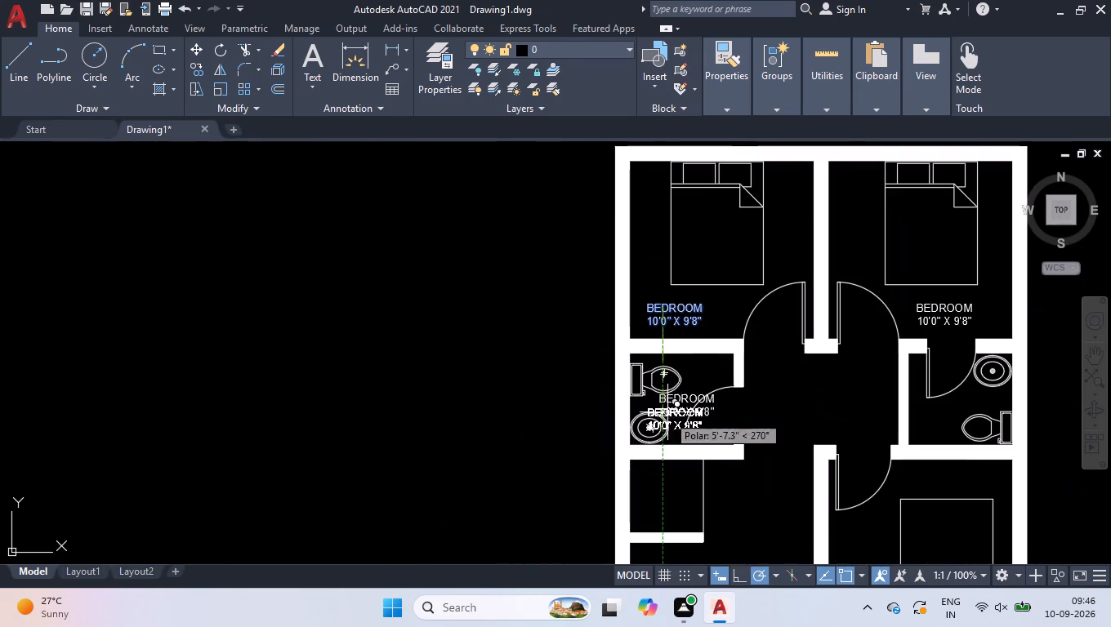
{"action": "scroll", "coordinate": [643, 559], "scroll_direction": "up", "scroll_amount": 3}
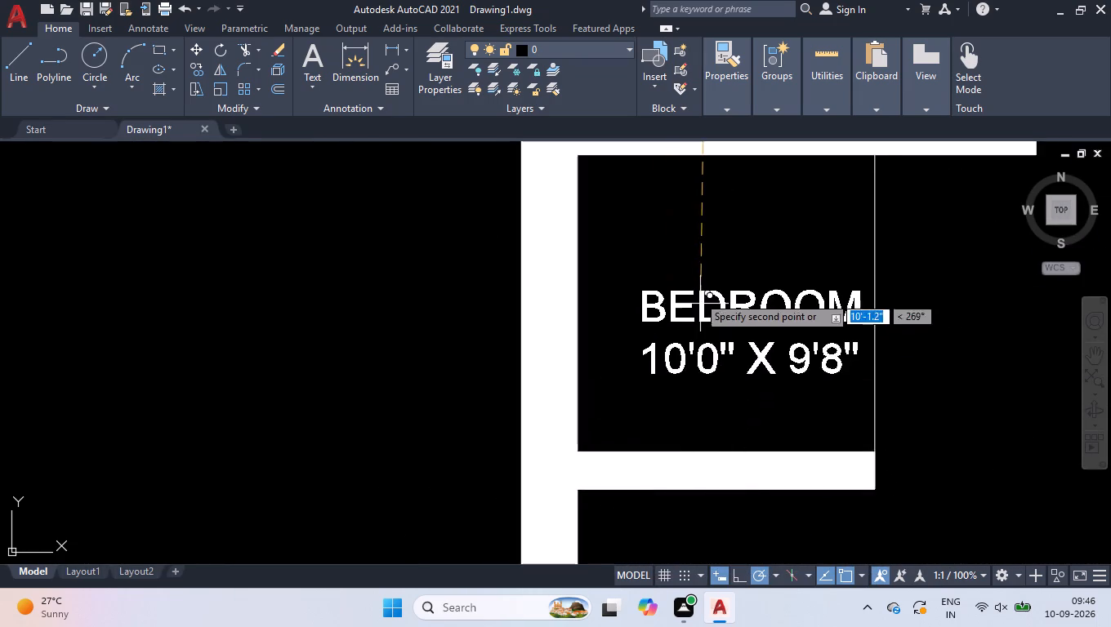
{"action": "left_click", "coordinate": [672, 282]}
{"action": "scroll", "coordinate": [666, 285], "scroll_direction": "down", "scroll_amount": 3}
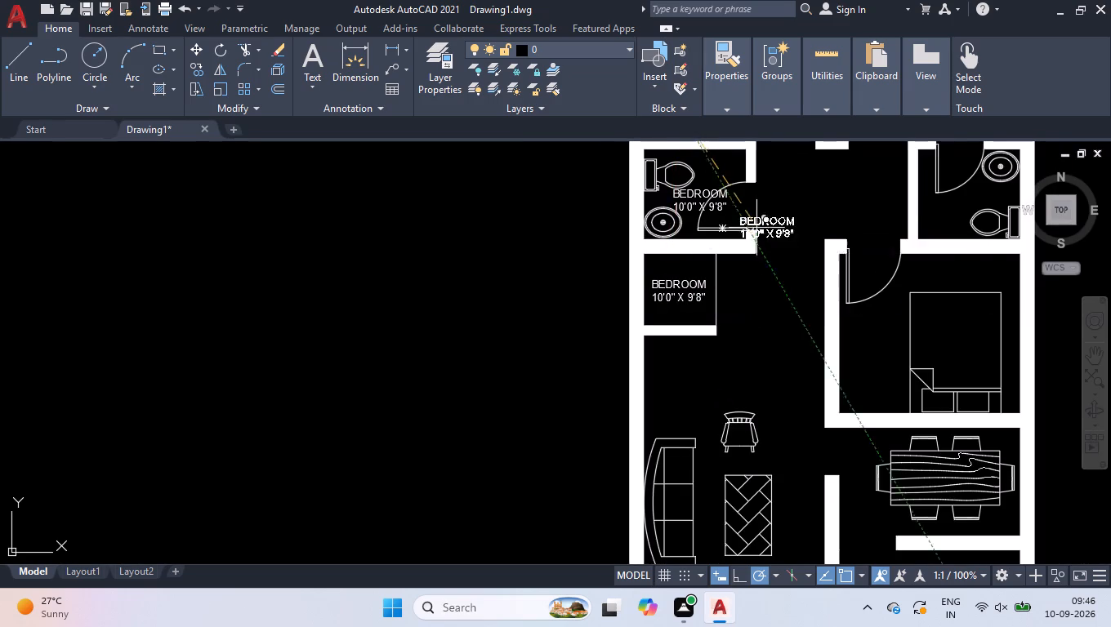
{"action": "scroll", "coordinate": [756, 269], "scroll_direction": "down", "scroll_amount": 1}
{"action": "scroll", "coordinate": [788, 211], "scroll_direction": "up", "scroll_amount": 2}
{"action": "left_click", "coordinate": [810, 218]}
{"action": "scroll", "coordinate": [794, 223], "scroll_direction": "down", "scroll_amount": 2}
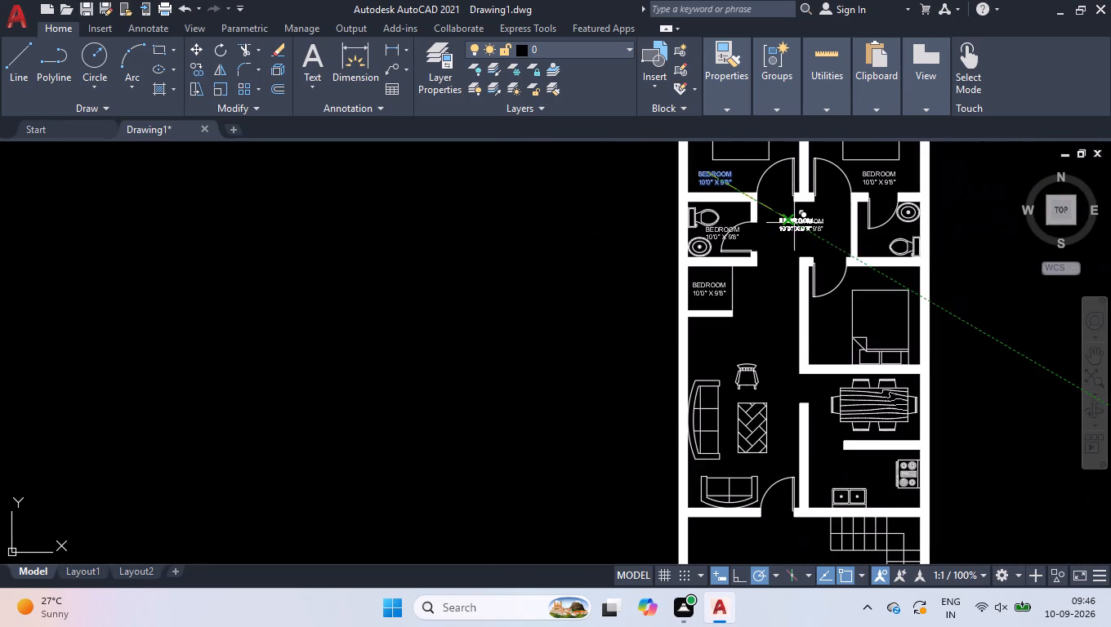
{"action": "left_click", "coordinate": [716, 348]}
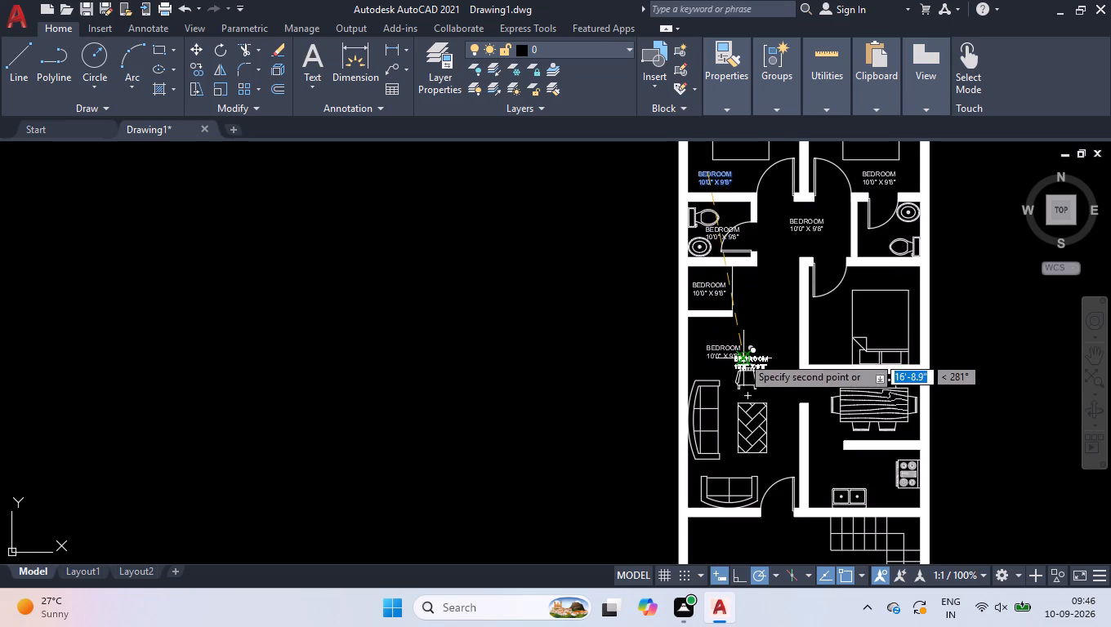
Place label copies in the entrance hall north of the double door, the kitchen above the sink, and the dining area.
{"action": "scroll", "coordinate": [742, 356], "scroll_direction": "down", "scroll_amount": 2}
{"action": "scroll", "coordinate": [756, 453], "scroll_direction": "up", "scroll_amount": 3}
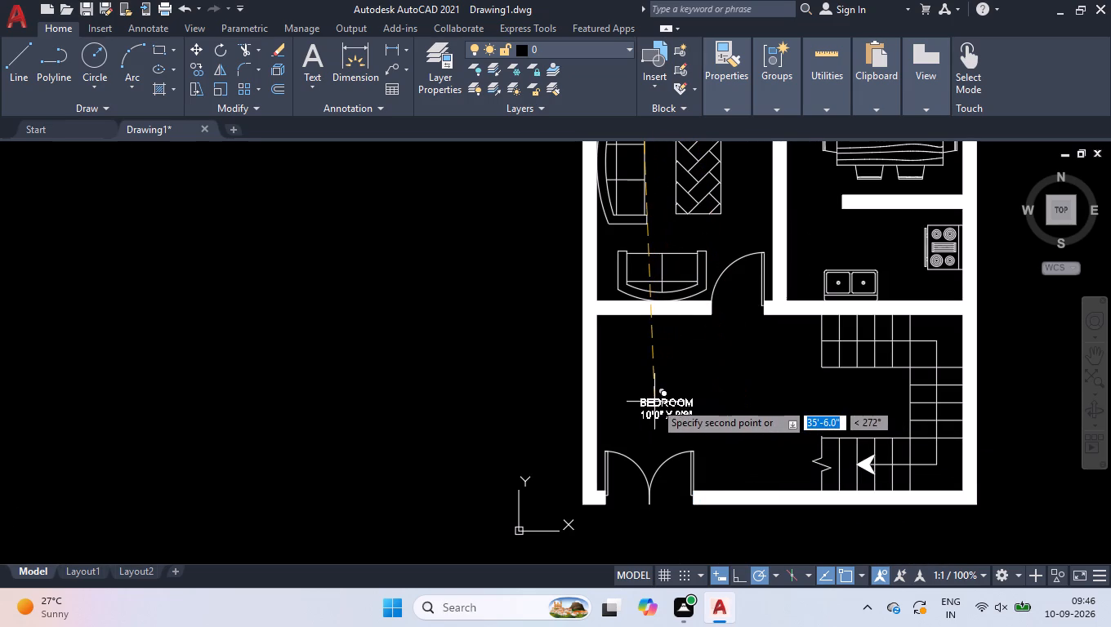
{"action": "left_click", "coordinate": [654, 402]}
{"action": "scroll", "coordinate": [892, 223], "scroll_direction": "up", "scroll_amount": 4}
{"action": "left_click", "coordinate": [632, 273]}
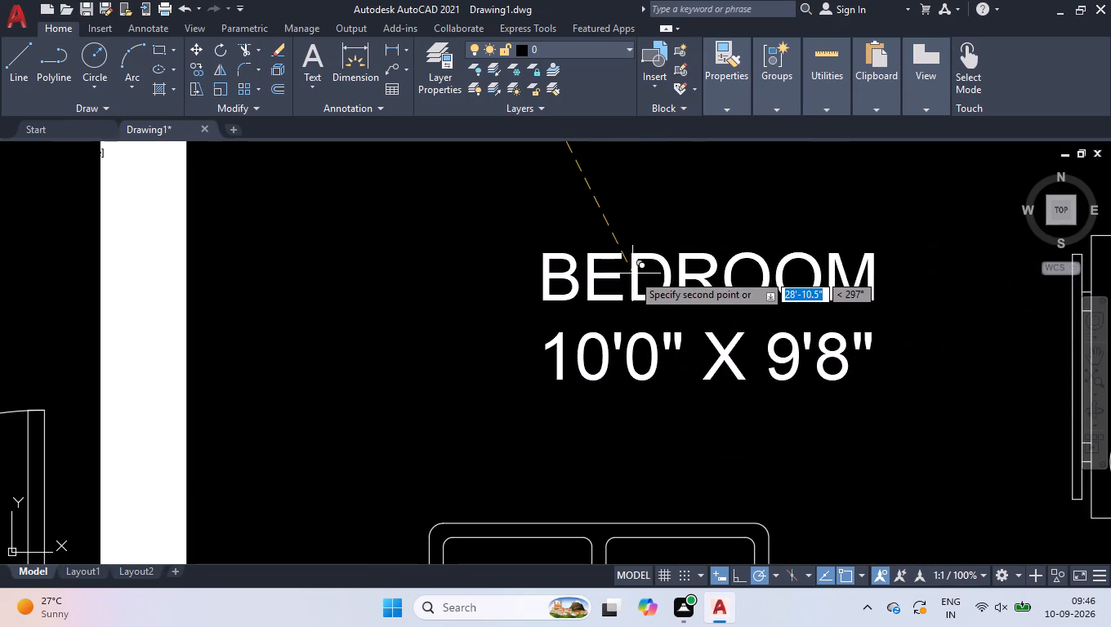
{"action": "scroll", "coordinate": [632, 273], "scroll_direction": "down", "scroll_amount": 5}
{"action": "scroll", "coordinate": [600, 192], "scroll_direction": "up", "scroll_amount": 4}
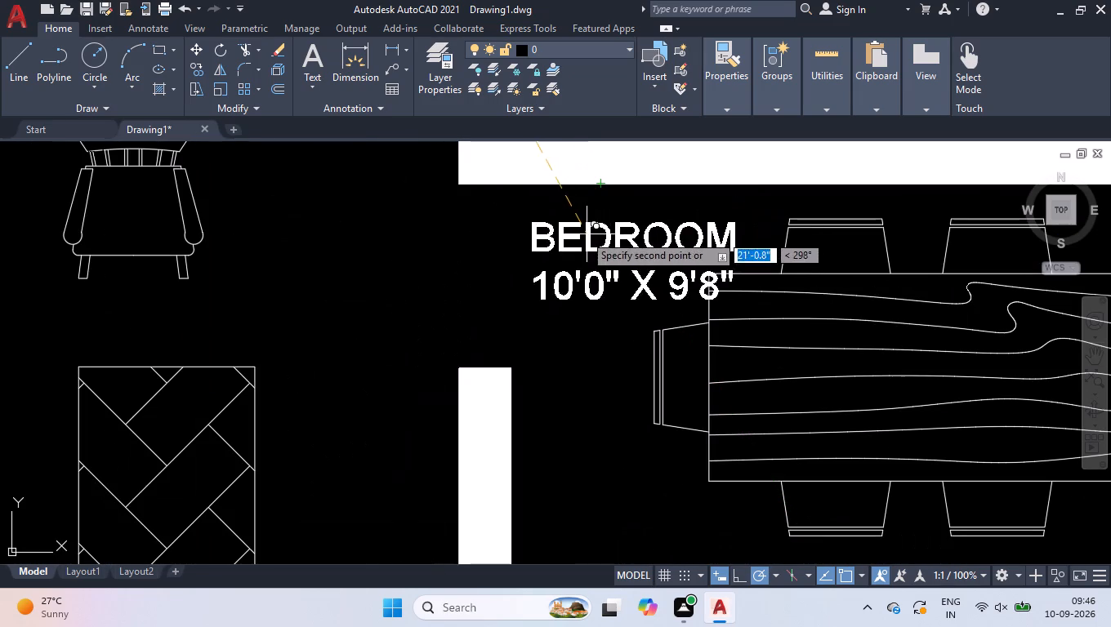
{"action": "left_click", "coordinate": [524, 225]}
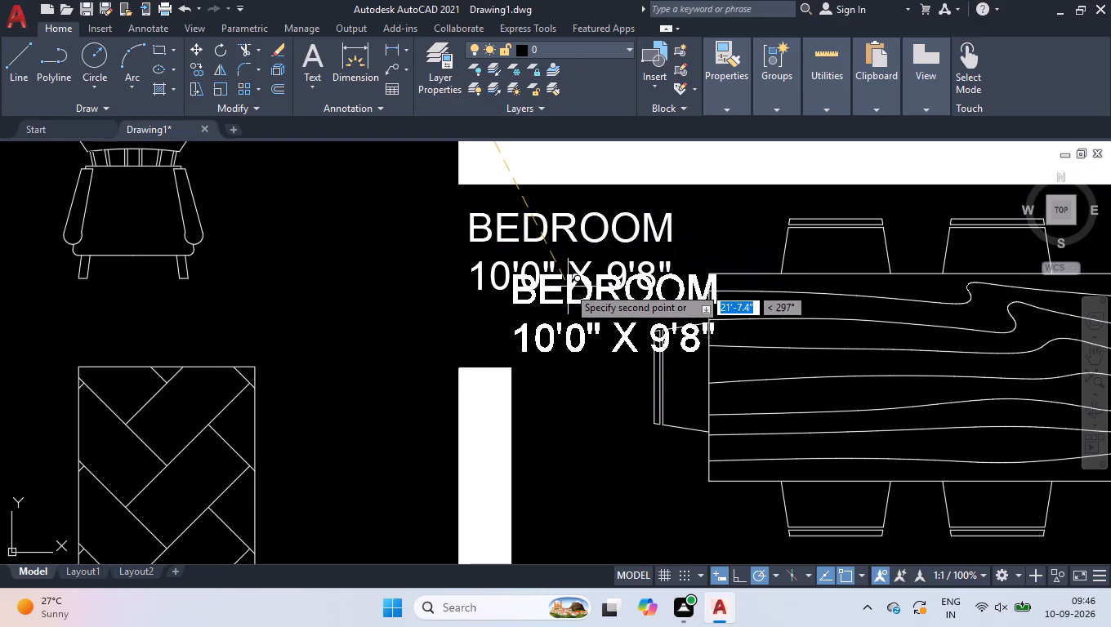
Place the last BEDROOM label copies beside the bed in the southeast bedroom and next to the toilet in the east bathroom.
{"action": "scroll", "coordinate": [569, 288], "scroll_direction": "down", "scroll_amount": 4}
{"action": "scroll", "coordinate": [566, 220], "scroll_direction": "up", "scroll_amount": 4}
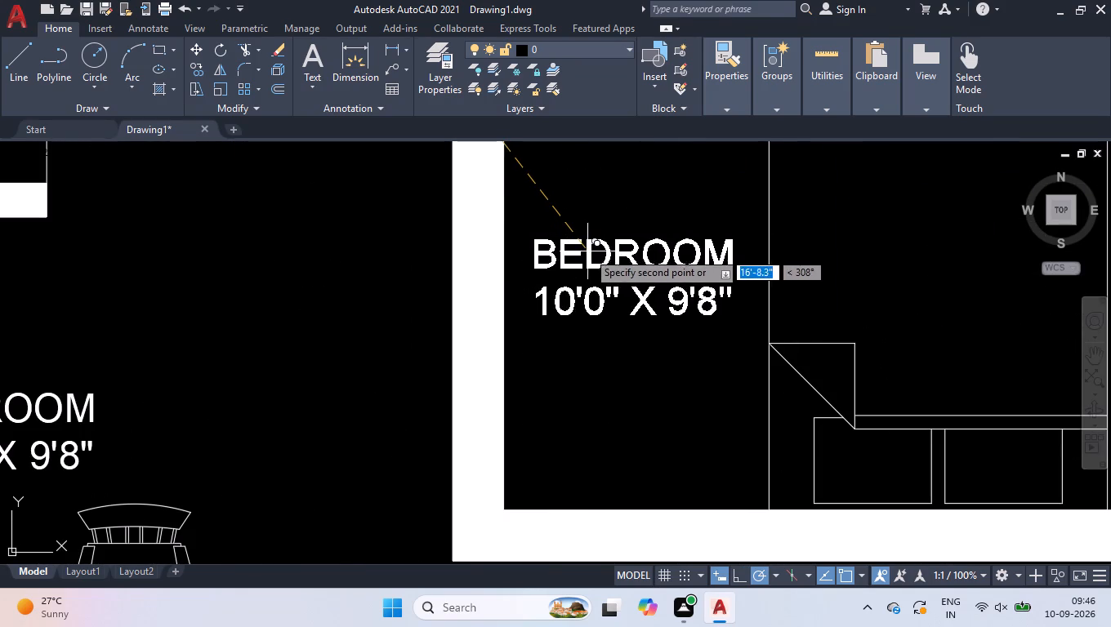
{"action": "left_click", "coordinate": [587, 251]}
{"action": "scroll", "coordinate": [590, 254], "scroll_direction": "down", "scroll_amount": 3}
{"action": "scroll", "coordinate": [654, 265], "scroll_direction": "down", "scroll_amount": 2}
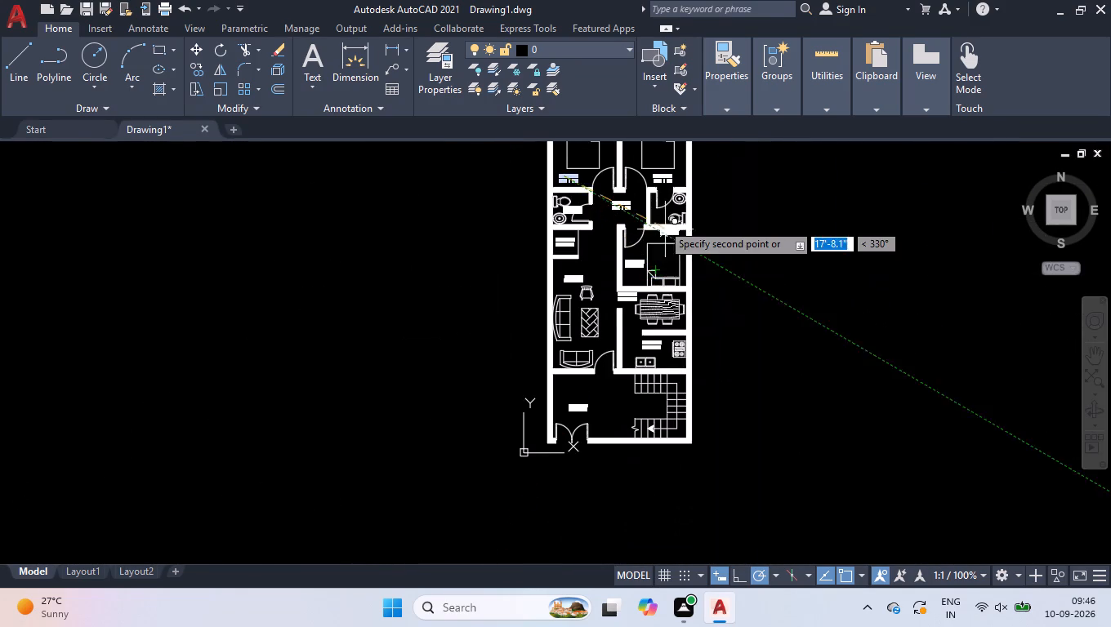
{"action": "scroll", "coordinate": [669, 193], "scroll_direction": "up", "scroll_amount": 8}
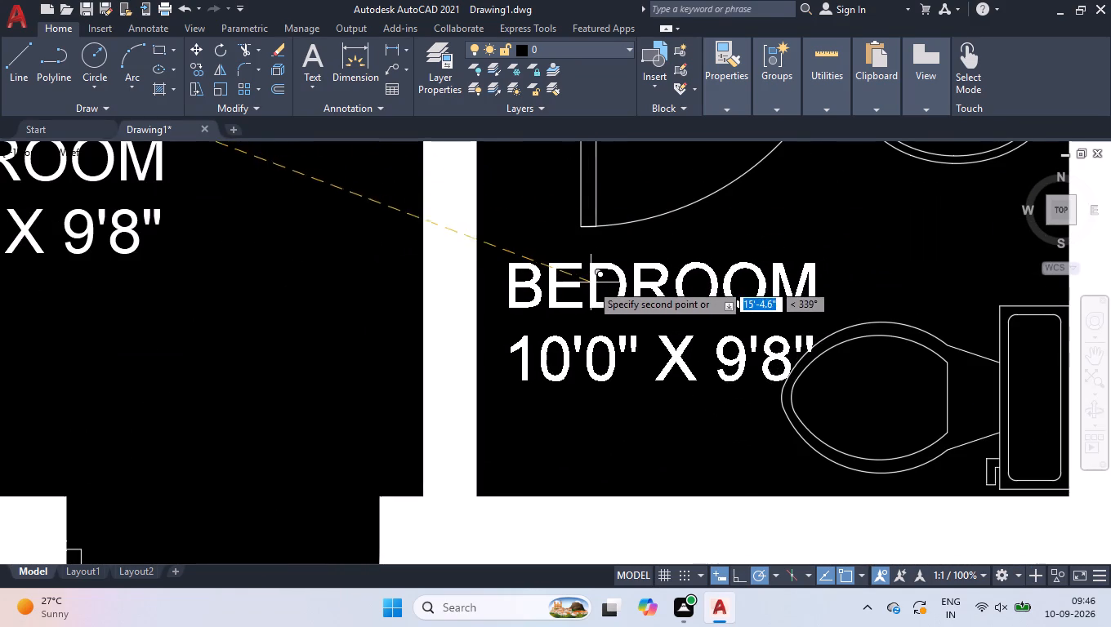
{"action": "left_click", "coordinate": [569, 291]}
{"action": "key", "text": "Return"}
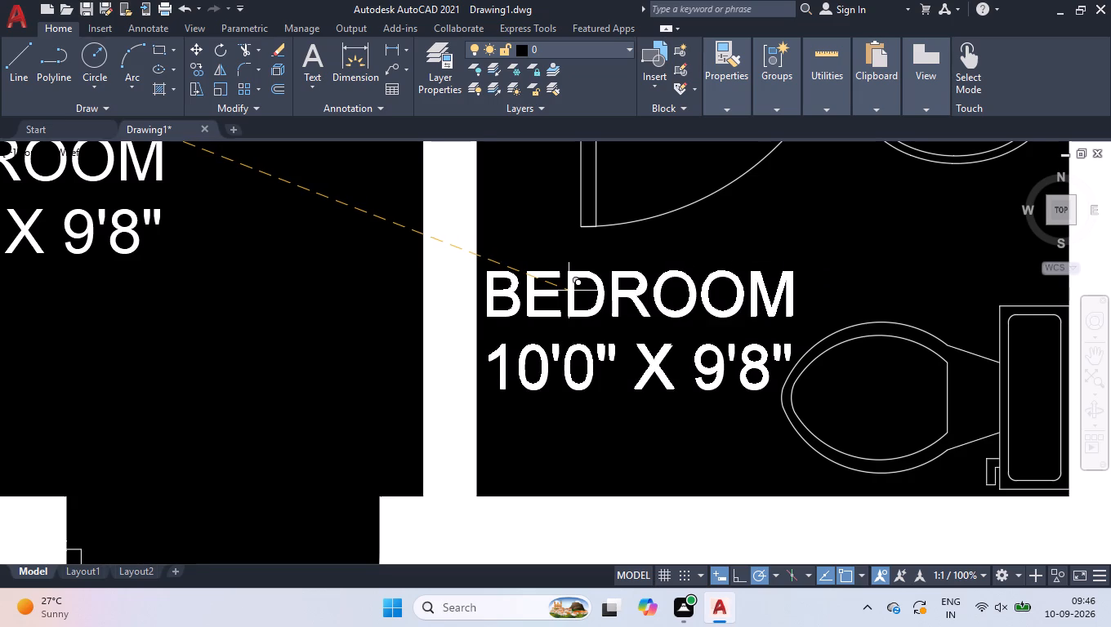
Replace the east bathroom's label text with TOILET and 5'8" X 9'8" on two lines.
{"action": "double_click", "coordinate": [577, 288]}
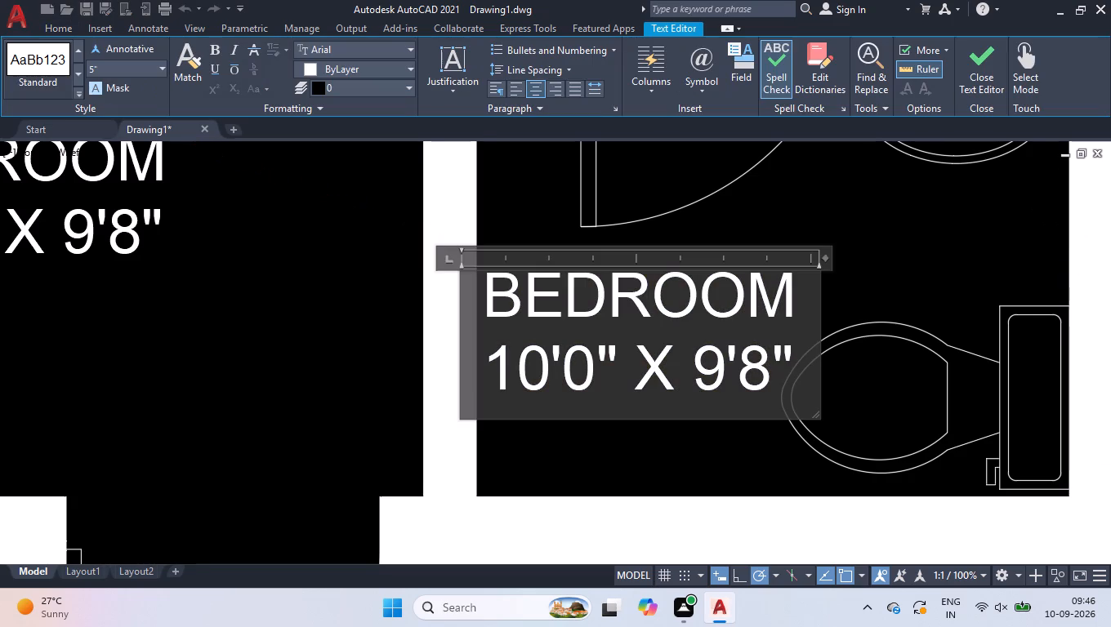
{"action": "key", "text": "ctrl+a"}
{"action": "type", "text": "TOILET"}
{"action": "key", "text": "Return"}
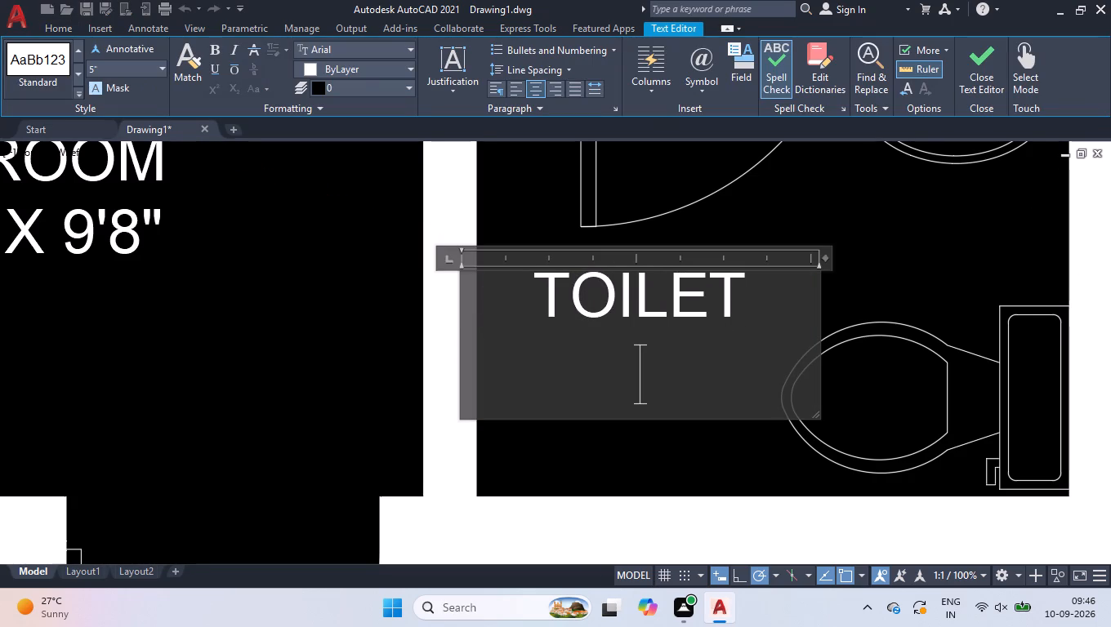
{"action": "type", "text": "5'8\" X 9'8\""}
{"action": "left_click", "coordinate": [259, 321]}
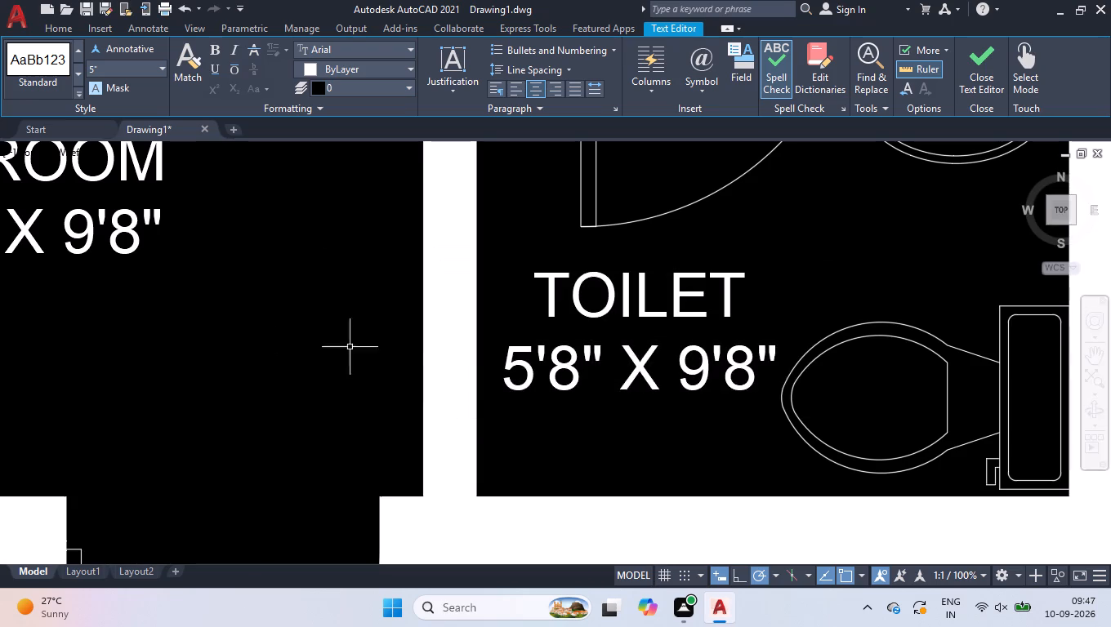
Replace the central hallway's label text with the single word PASSAGE.
{"action": "scroll", "coordinate": [413, 357], "scroll_direction": "down", "scroll_amount": 4}
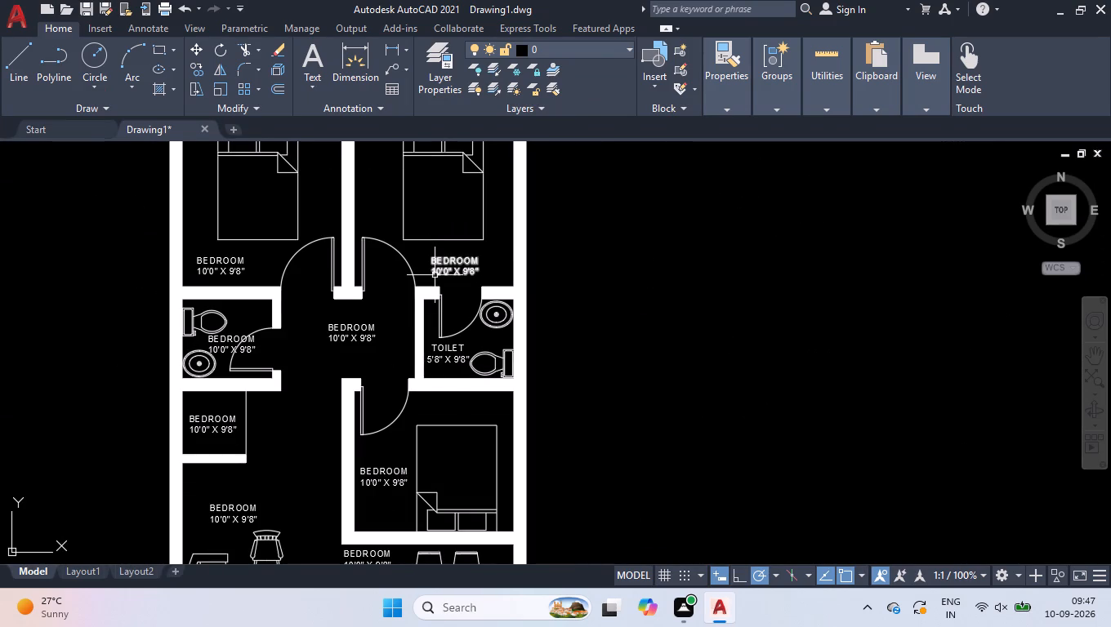
{"action": "scroll", "coordinate": [421, 251], "scroll_direction": "up", "scroll_amount": 1}
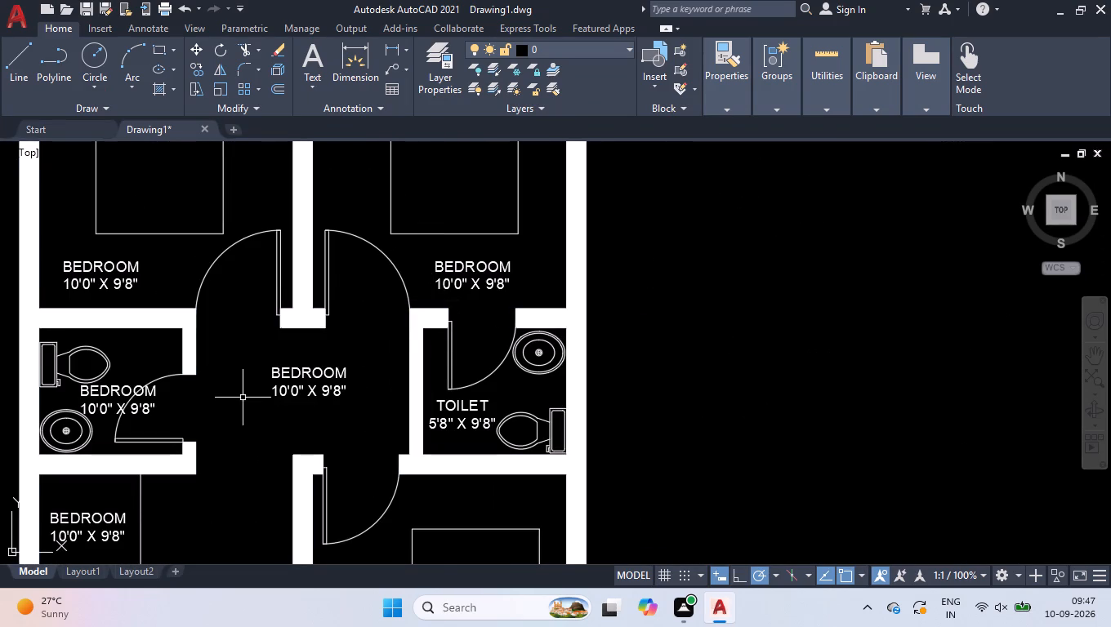
{"action": "scroll", "coordinate": [244, 398], "scroll_direction": "up", "scroll_amount": 2}
{"action": "double_click", "coordinate": [319, 378]}
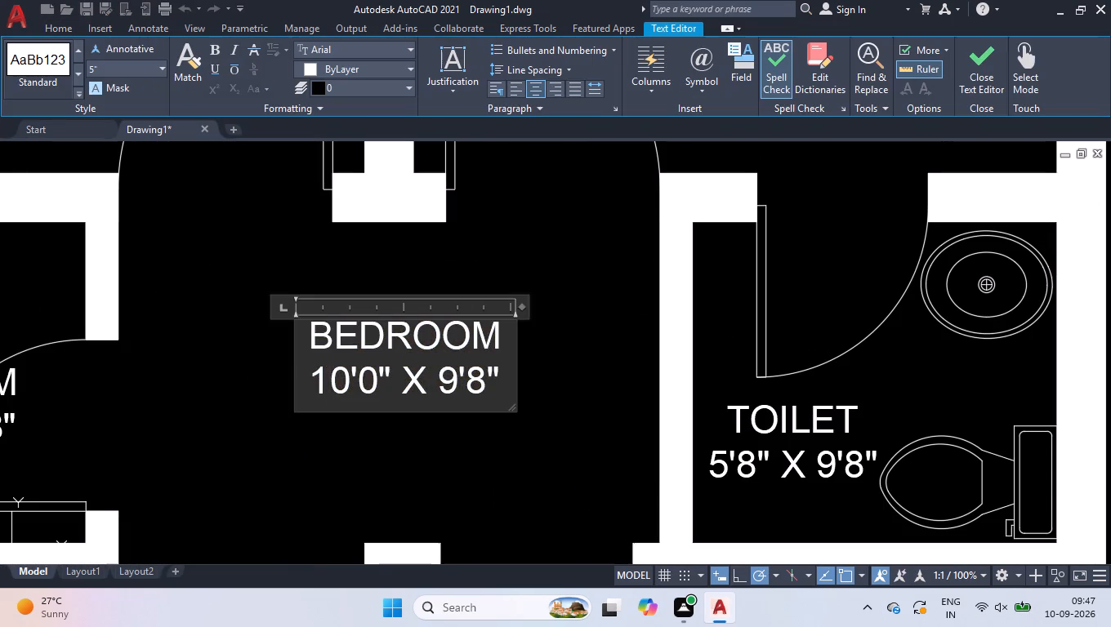
{"action": "key", "text": "ctrl+a"}
{"action": "type", "text": "PASSAGE"}
{"action": "left_click", "coordinate": [318, 378]}
Replace the west bathroom's label text with TOILET and 5'8" X 5'0" on two lines.
{"action": "scroll", "coordinate": [350, 403], "scroll_direction": "down", "scroll_amount": 2}
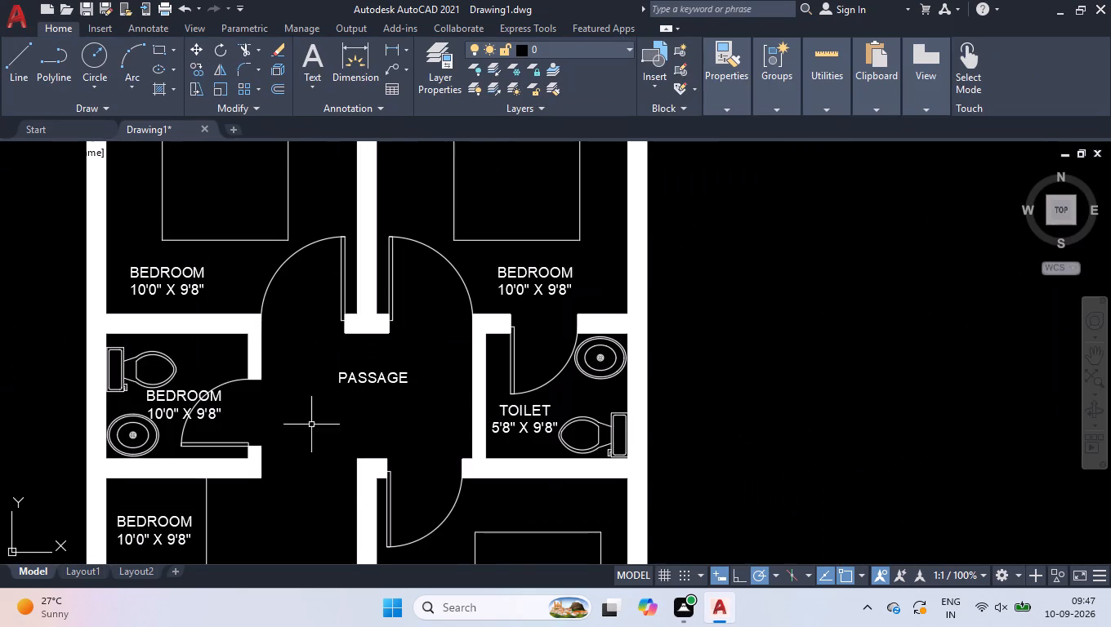
{"action": "scroll", "coordinate": [115, 387], "scroll_direction": "up", "scroll_amount": 3}
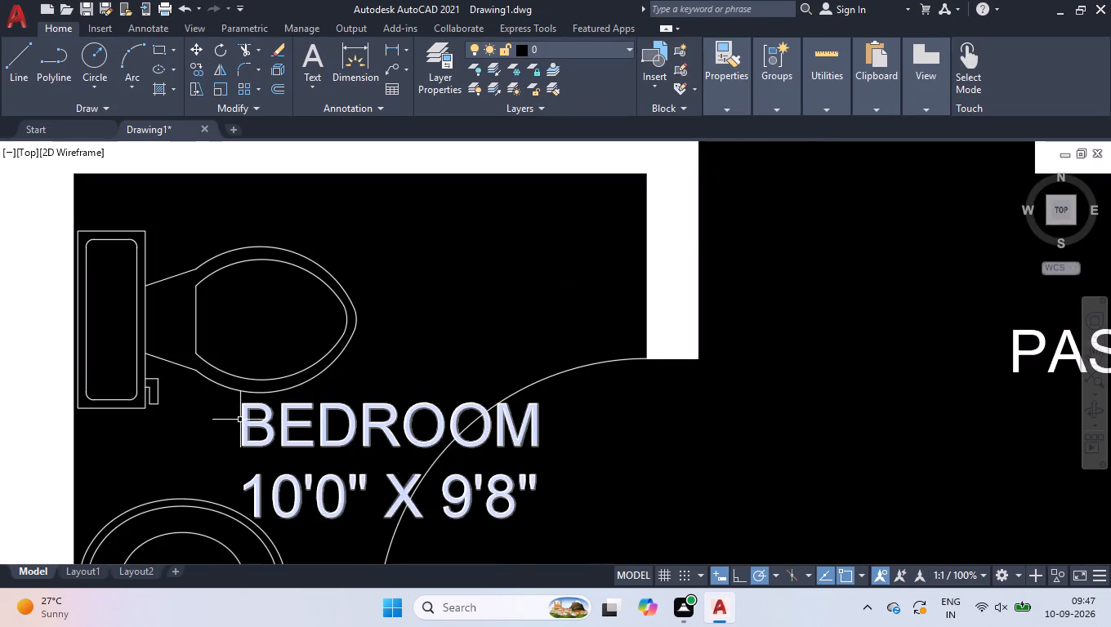
{"action": "left_click", "coordinate": [241, 421]}
{"action": "left_click", "coordinate": [241, 421]}
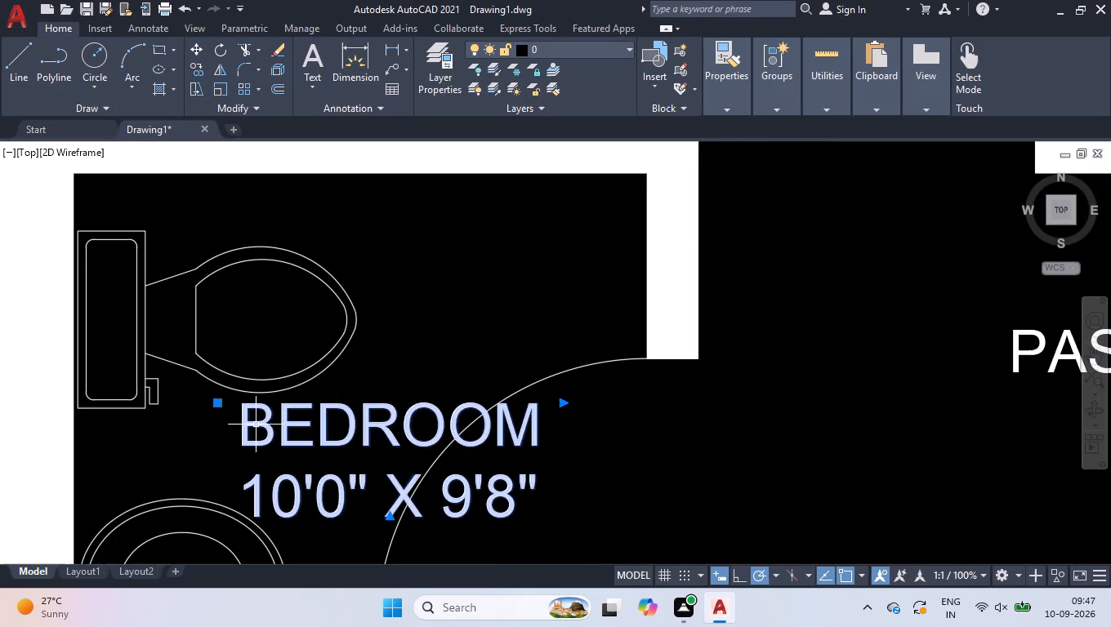
{"action": "double_click", "coordinate": [256, 425]}
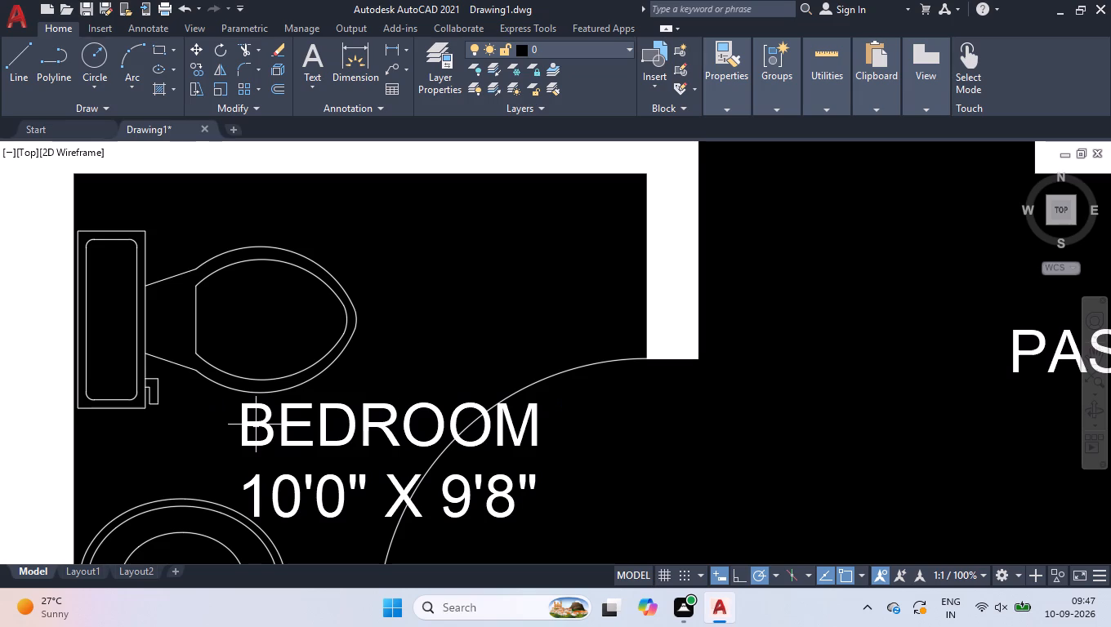
{"action": "double_click", "coordinate": [256, 425]}
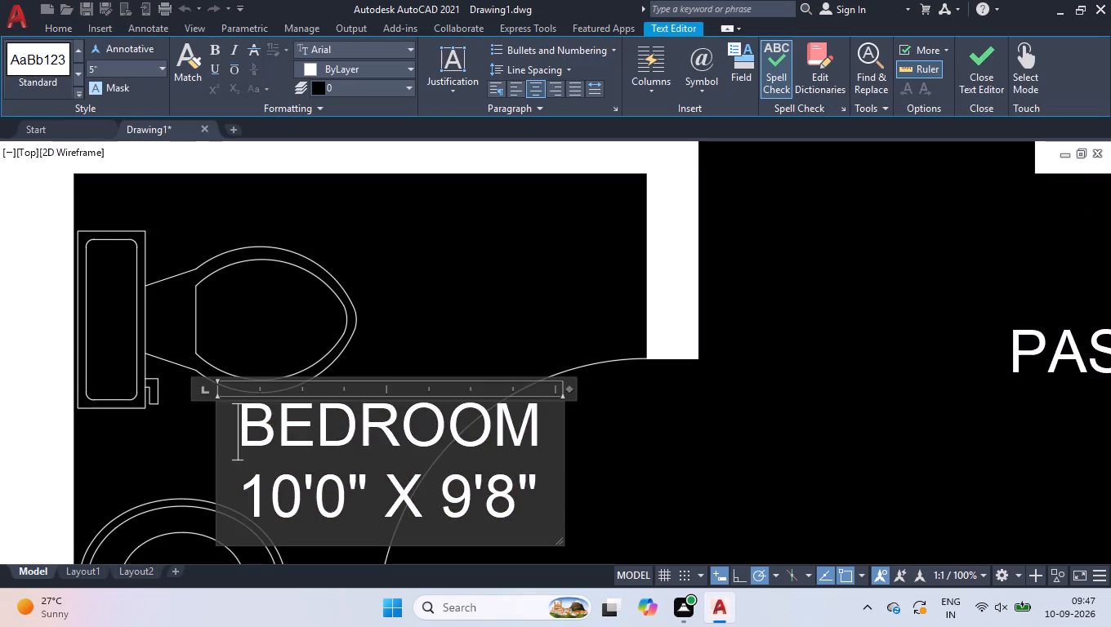
{"action": "key", "text": "ctrl+a"}
{"action": "key", "text": "p"}
{"action": "key", "text": "BackSpace"}
{"action": "type", "text": "TOILET"}
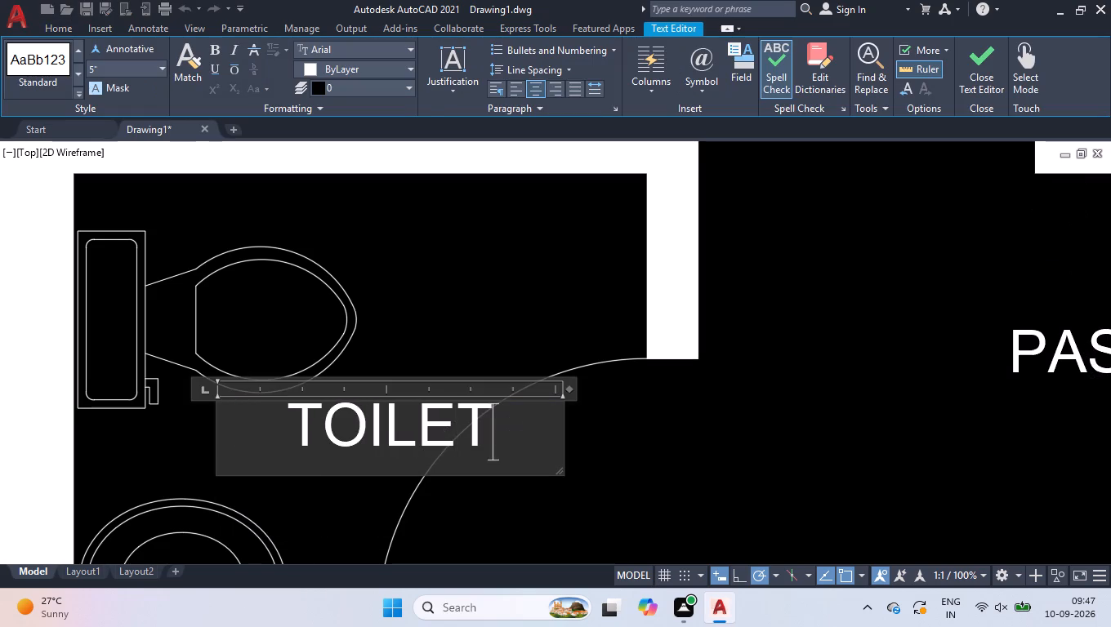
{"action": "key", "text": "Return"}
{"action": "type", "text": "5'8\" X"}
{"action": "key", "text": "space"}
{"action": "type", "text": "5'0\""}
{"action": "left_click", "coordinate": [466, 277]}
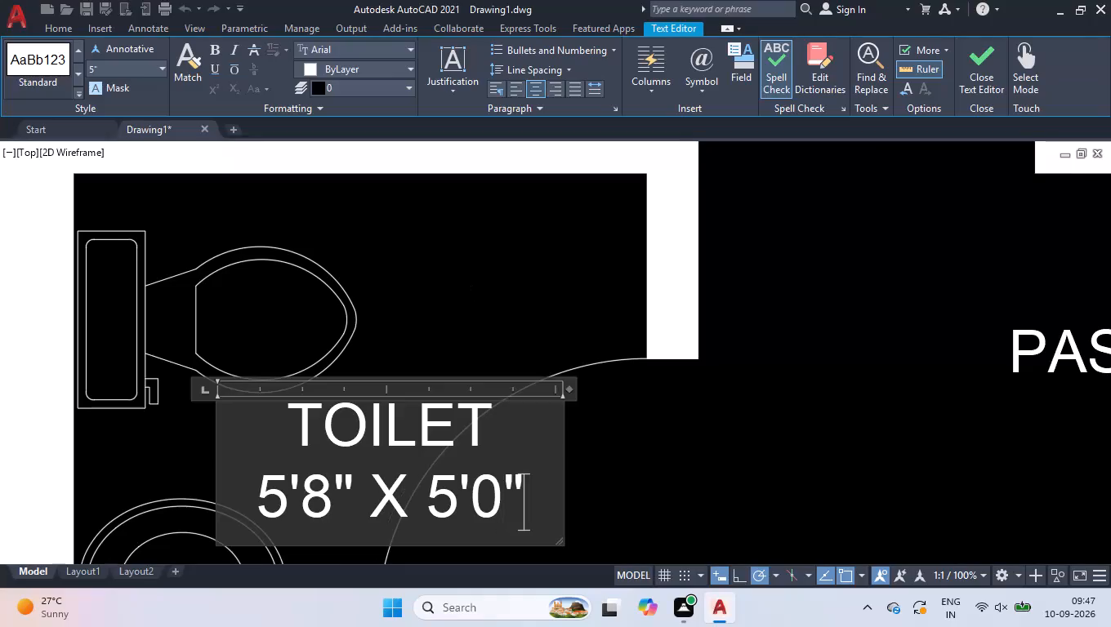
Replace the label in the small room south of the west bathroom with POOJA, ROOM and 4'0" X 4'0" on three lines.
{"action": "scroll", "coordinate": [468, 284], "scroll_direction": "down", "scroll_amount": 6}
{"action": "scroll", "coordinate": [507, 376], "scroll_direction": "up", "scroll_amount": 2}
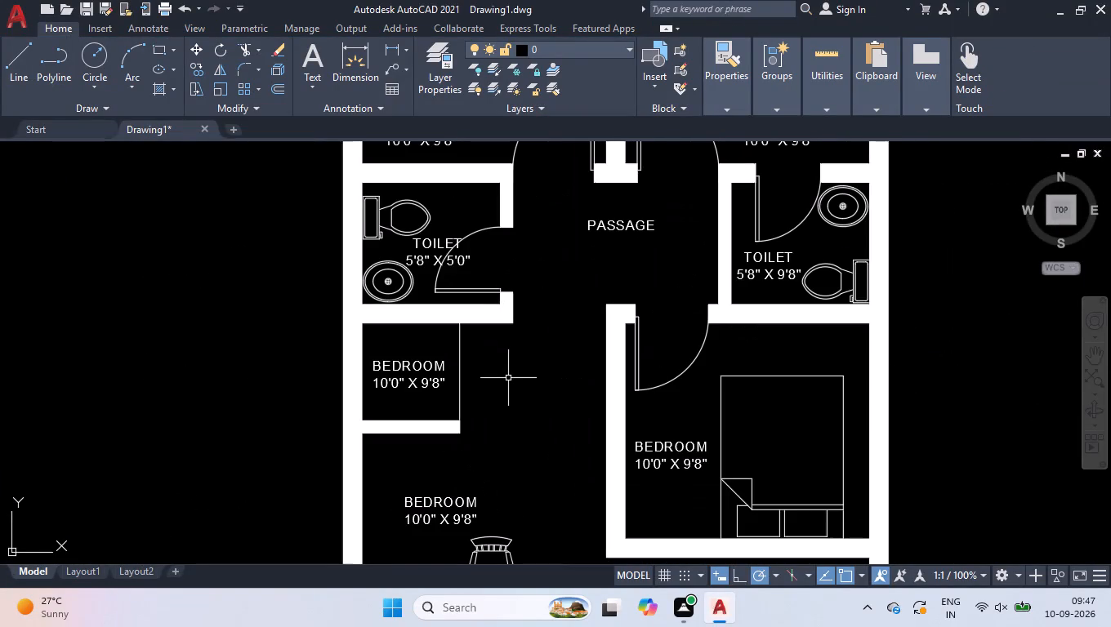
{"action": "scroll", "coordinate": [341, 350], "scroll_direction": "up", "scroll_amount": 2}
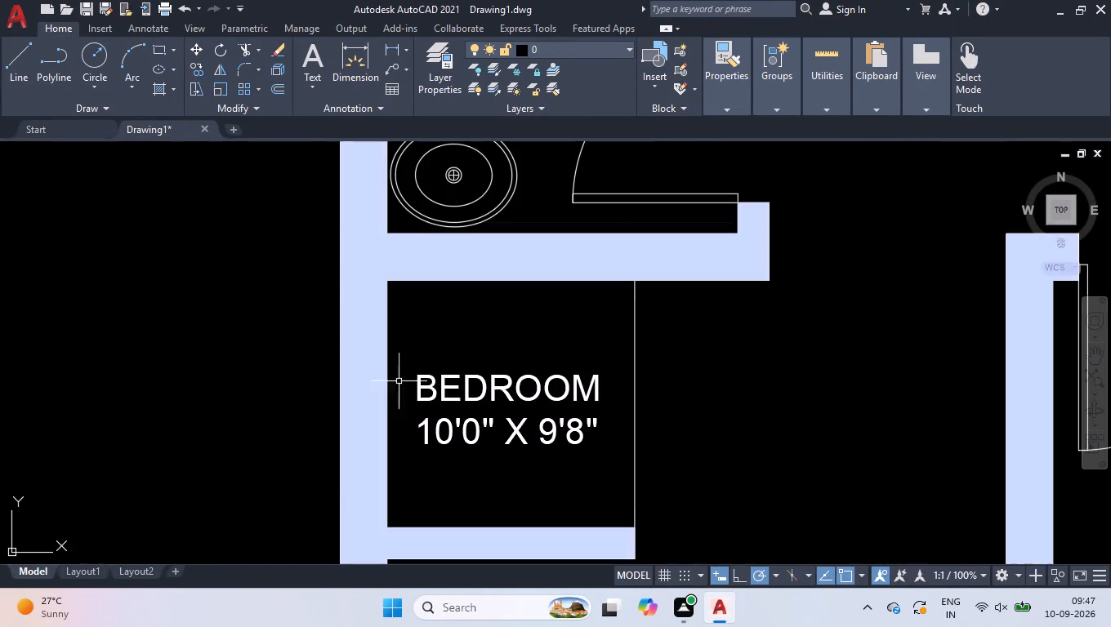
{"action": "double_click", "coordinate": [431, 385]}
{"action": "key", "text": "ctrl+a"}
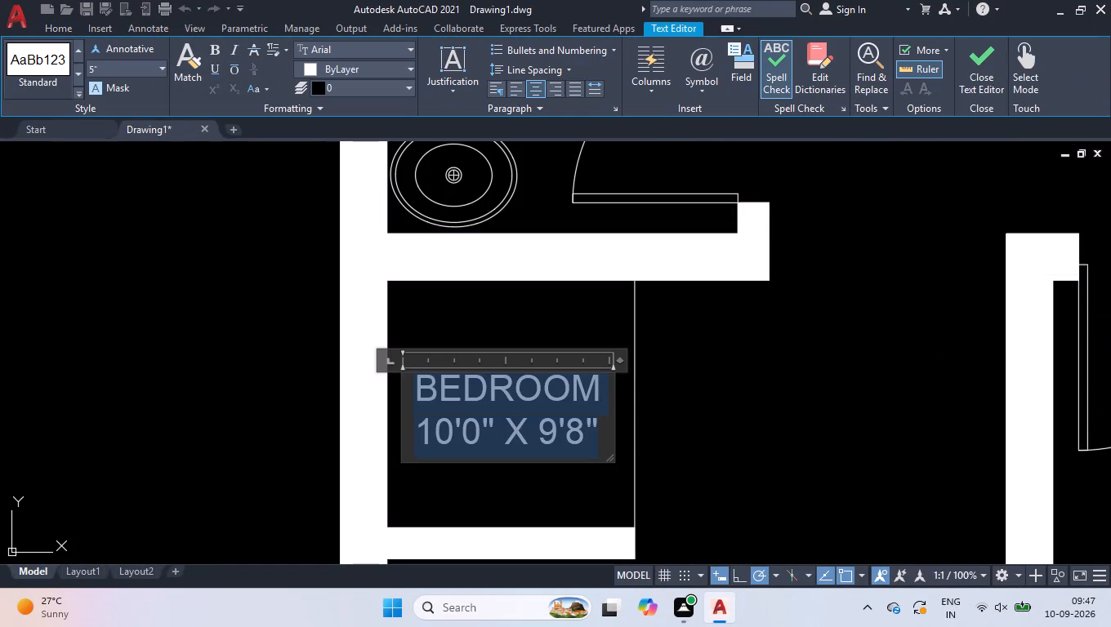
{"action": "type", "text": "POOJA"}
{"action": "key", "text": "Return"}
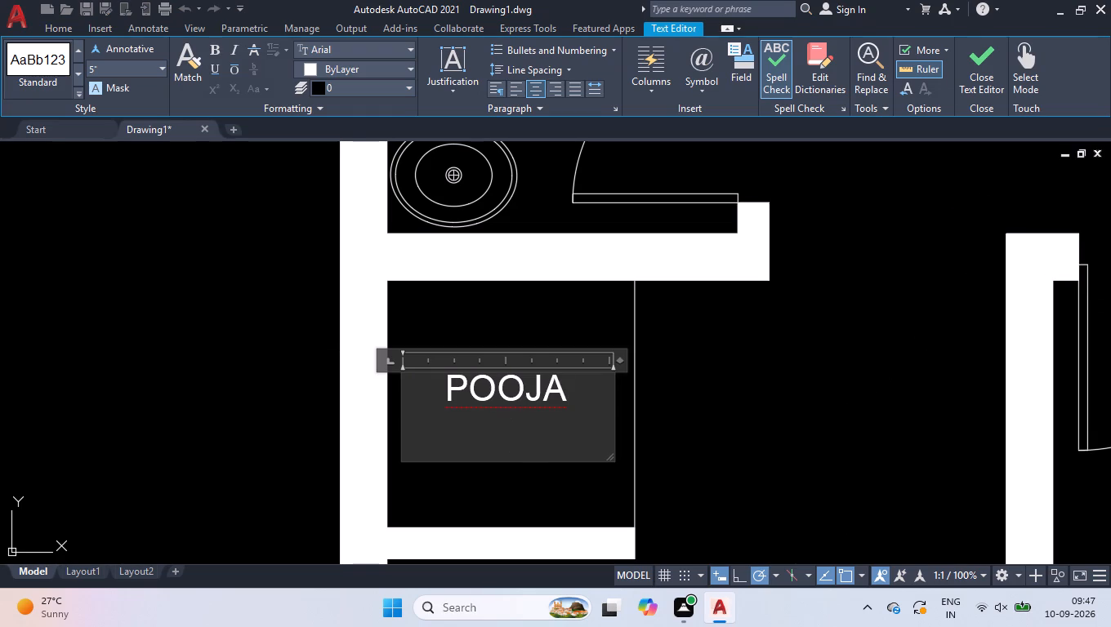
{"action": "type", "text": "ROOM"}
{"action": "key", "text": "Return"}
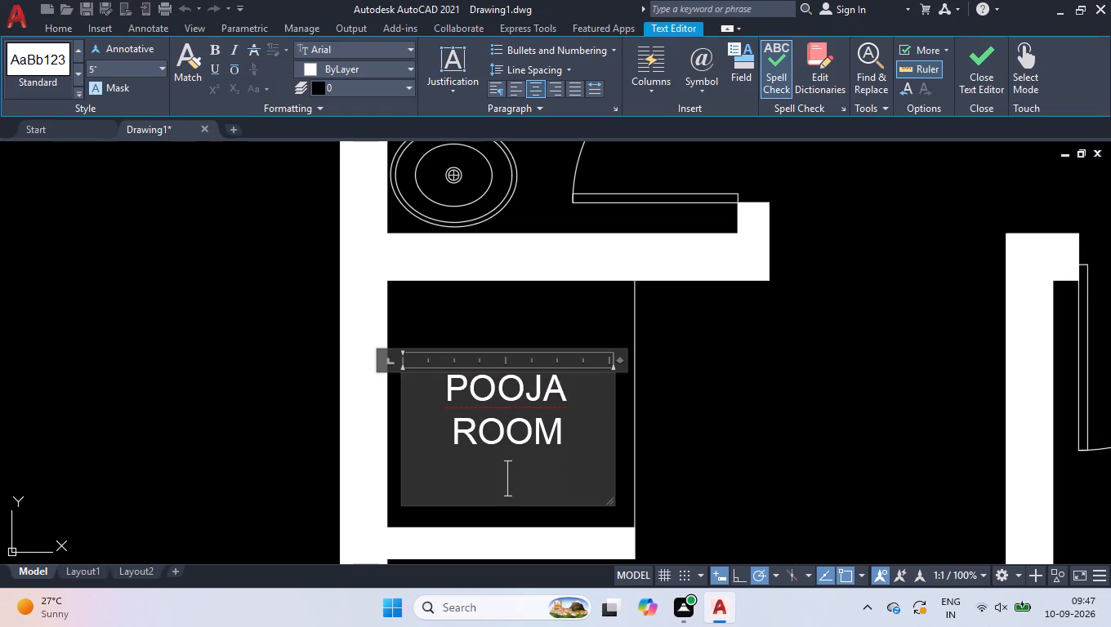
{"action": "type", "text": "4'0\" X 4'0\""}
{"action": "left_click", "coordinate": [371, 342]}
Change the label above the armchair to LIVING ROOM and 9'0" X 19'0", widening the text box so the name fits one line.
{"action": "scroll", "coordinate": [466, 345], "scroll_direction": "down", "scroll_amount": 3}
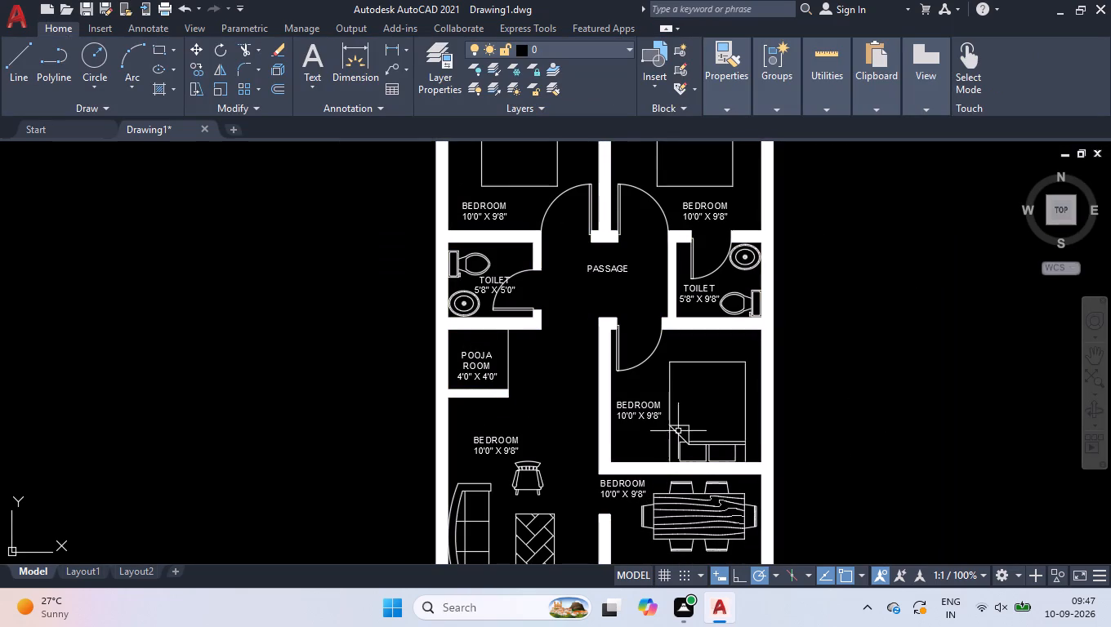
{"action": "scroll", "coordinate": [506, 471], "scroll_direction": "up", "scroll_amount": 1}
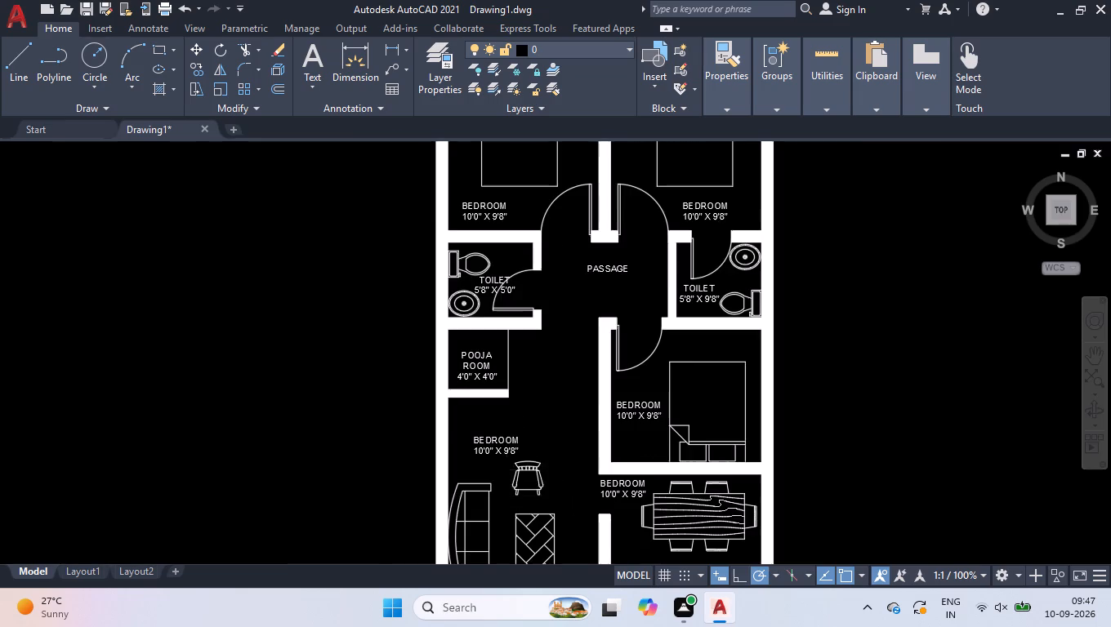
{"action": "scroll", "coordinate": [506, 471], "scroll_direction": "up", "scroll_amount": 2}
{"action": "double_click", "coordinate": [496, 405]}
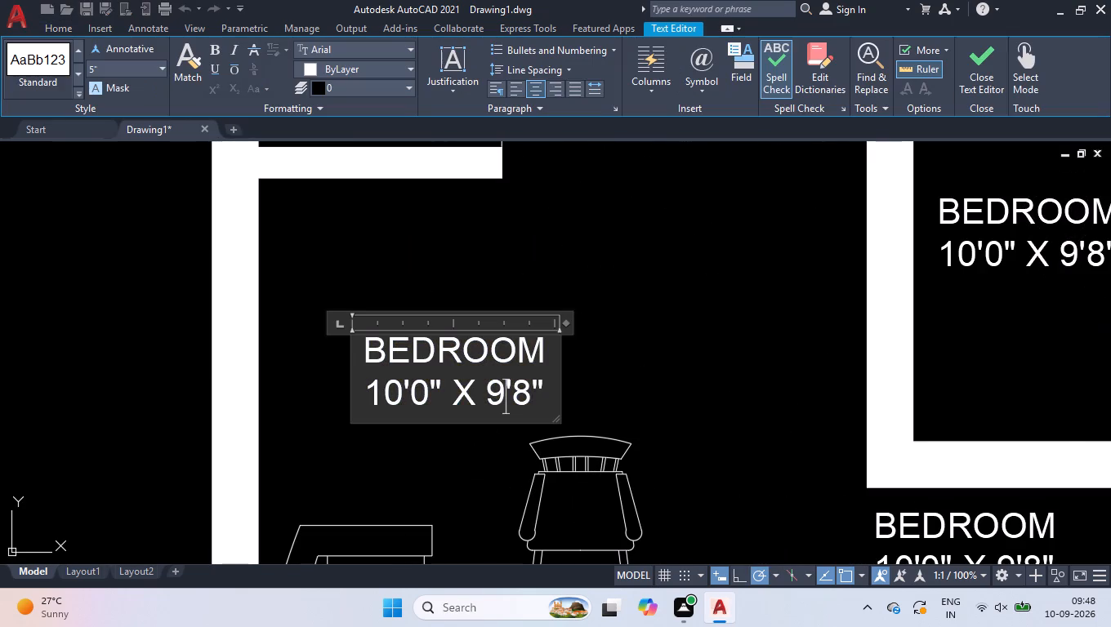
{"action": "key", "text": "ctrl+a"}
{"action": "type", "text": "LIVING"}
{"action": "key", "text": "space"}
{"action": "type", "text": "ROOM"}
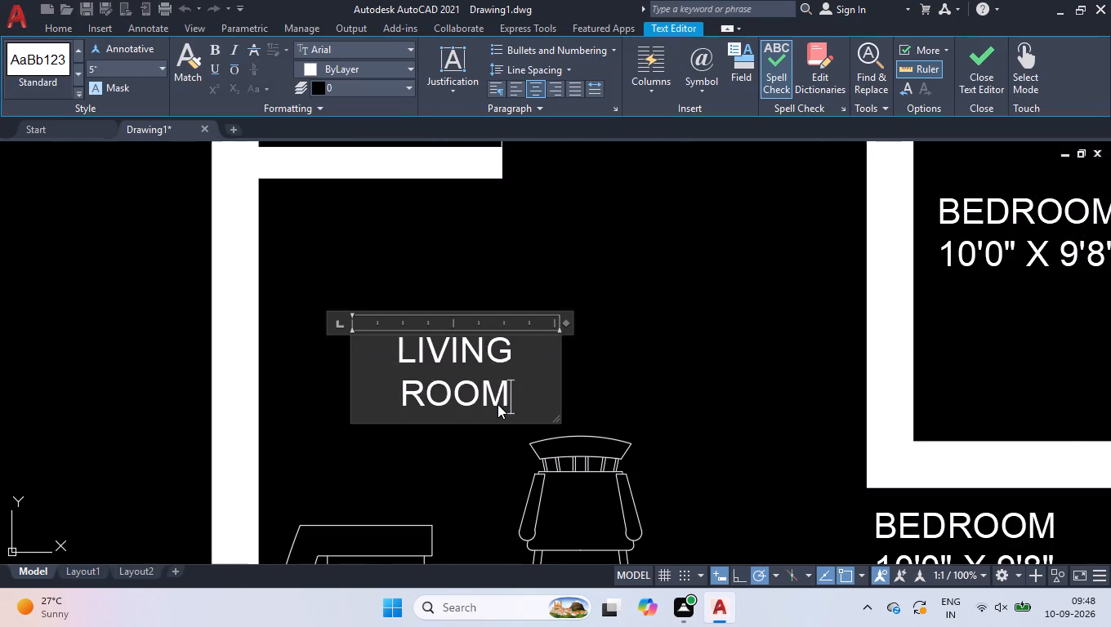
{"action": "key", "text": "Return"}
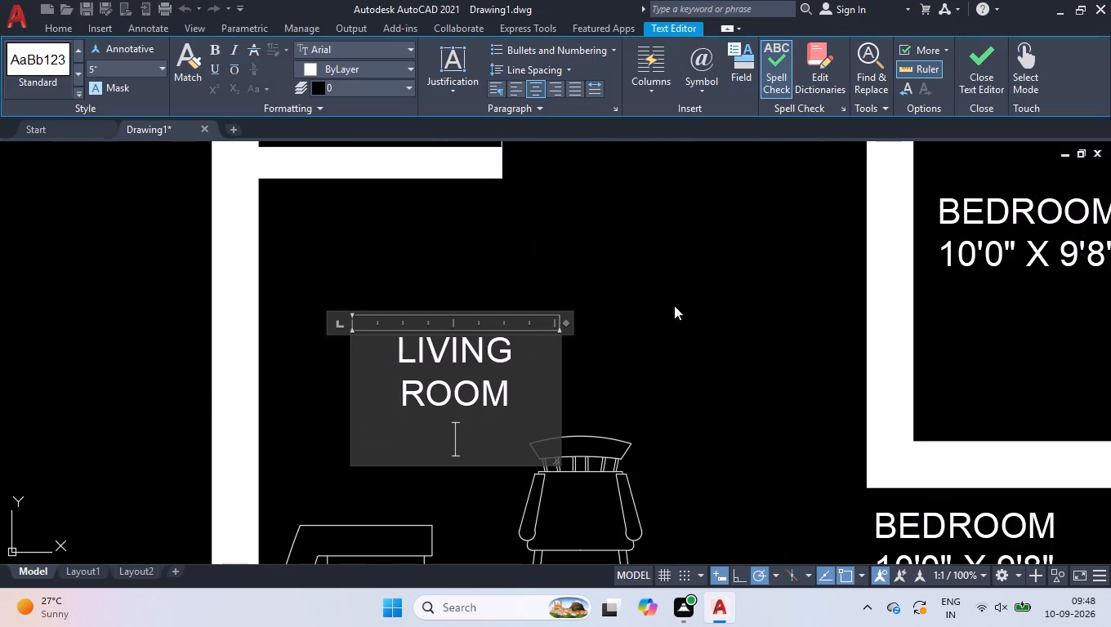
{"action": "left_click_drag", "start_coordinate": [565, 322], "coordinate": [614, 315]}
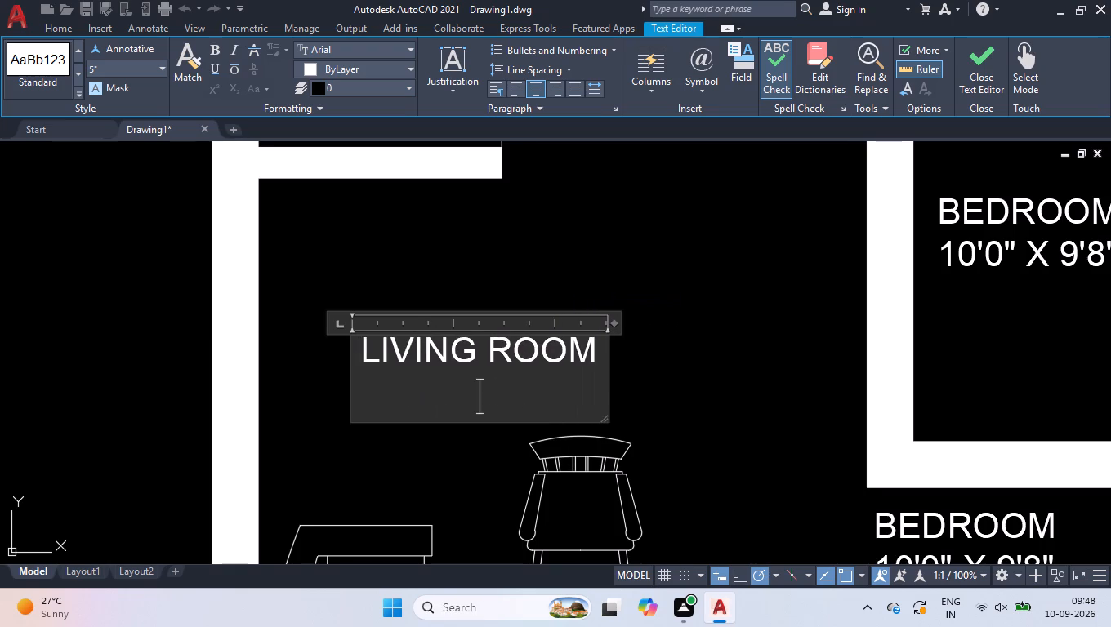
{"action": "type", "text": "9/"}
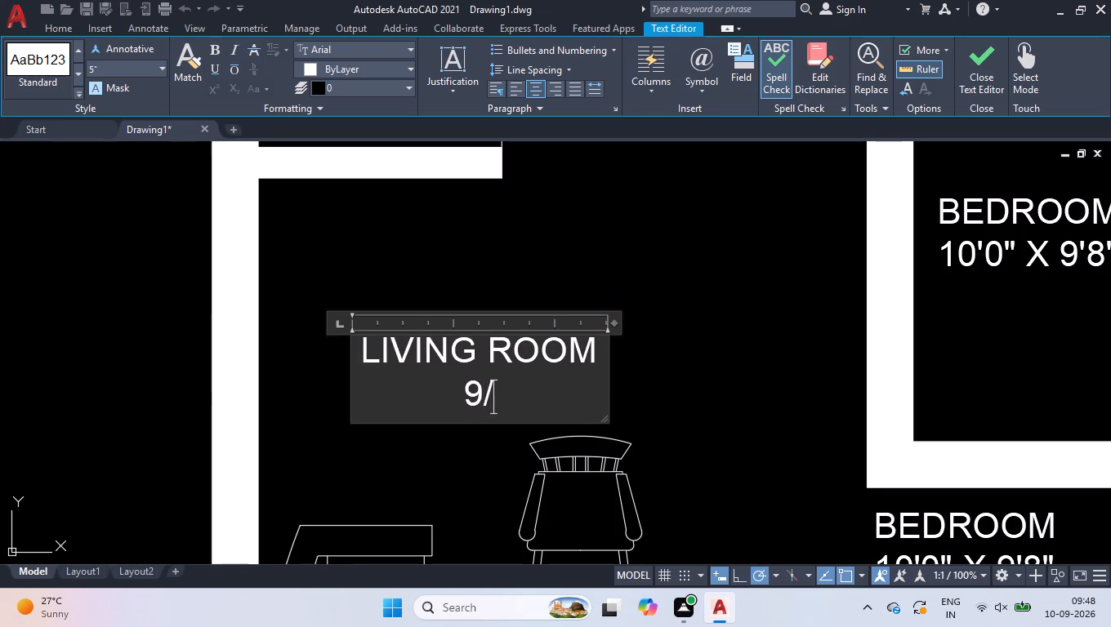
{"action": "key", "text": "BackSpace"}
{"action": "type", "text": "'0\" X"}
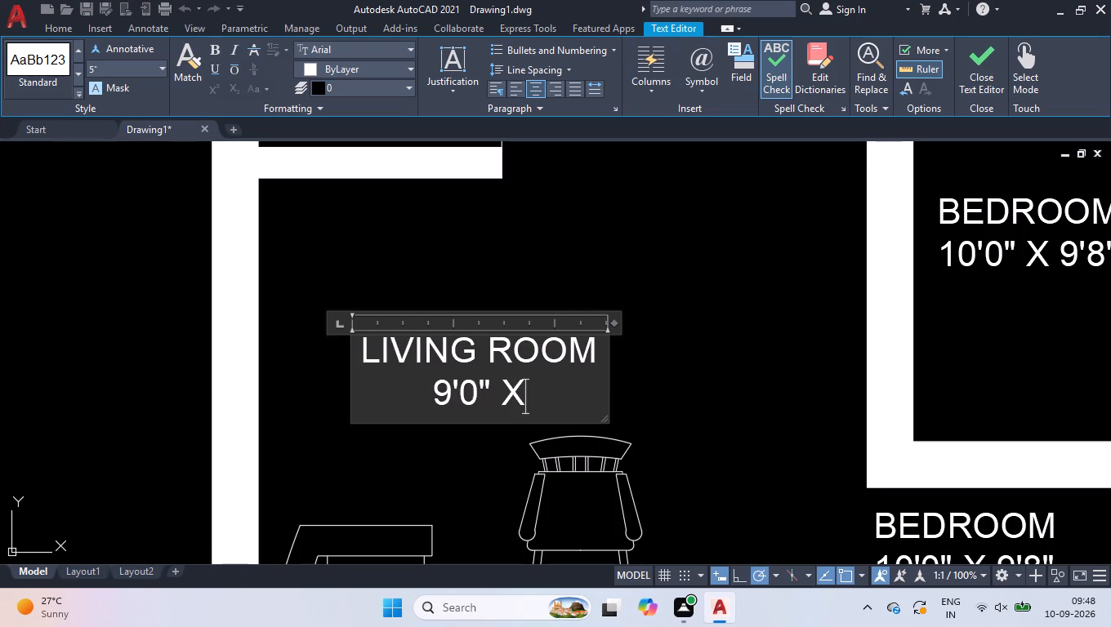
{"action": "key", "text": "space"}
{"action": "type", "text": "19'0\""}
{"action": "left_click", "coordinate": [532, 291]}
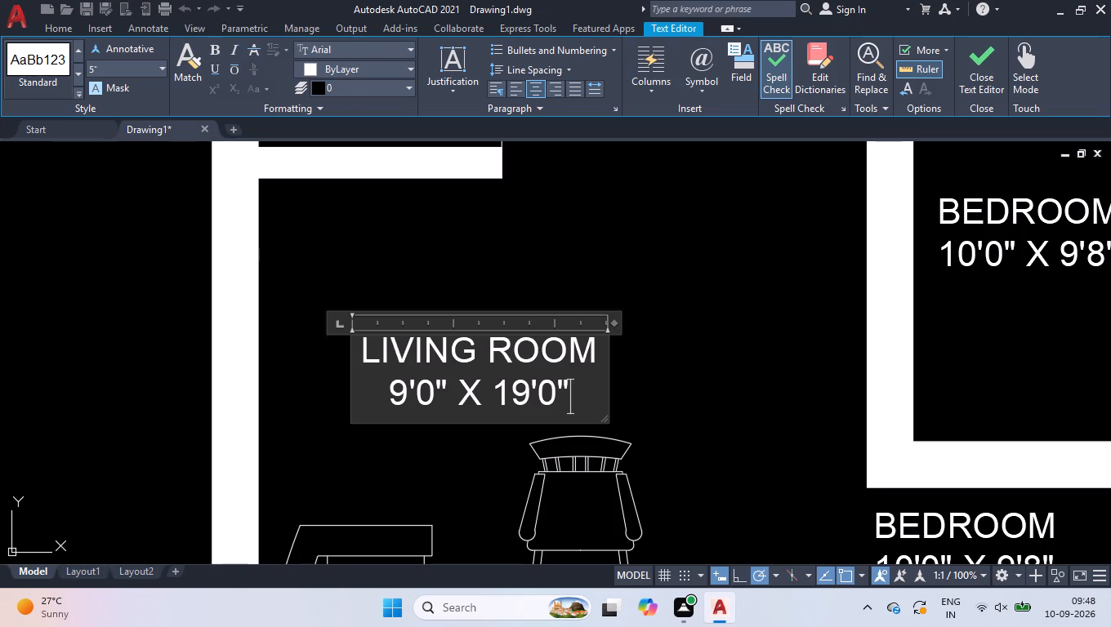
Replace the label beside the dining table with DINING ROOM and 10'0" X 6'0", widening the text box so the name fits one line.
{"action": "scroll", "coordinate": [532, 291], "scroll_direction": "down", "scroll_amount": 3}
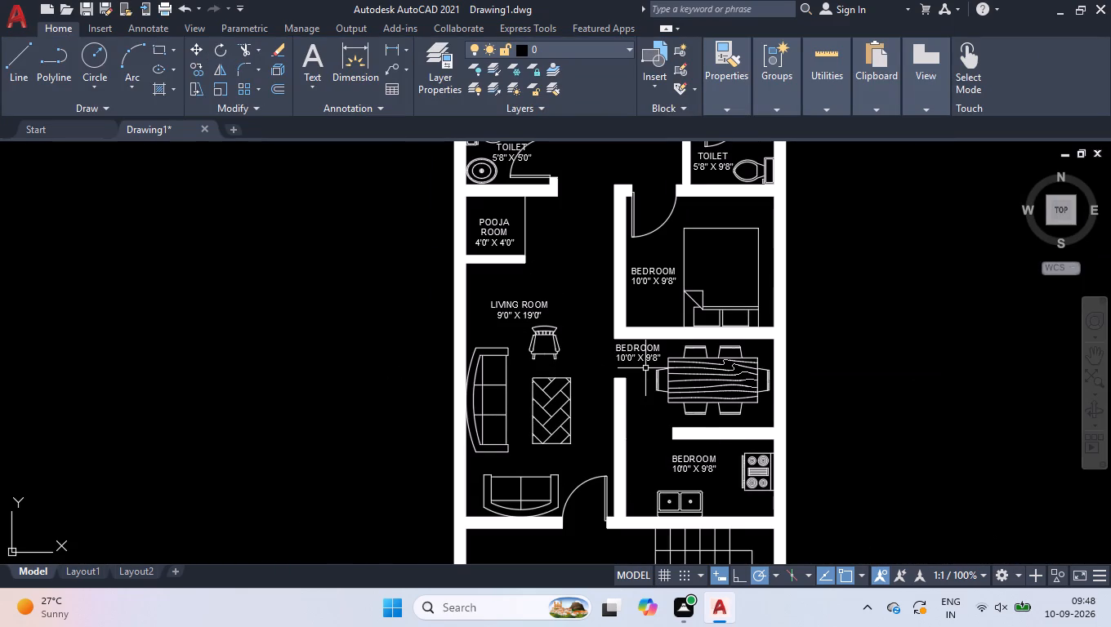
{"action": "scroll", "coordinate": [648, 365], "scroll_direction": "up", "scroll_amount": 3}
{"action": "scroll", "coordinate": [627, 282], "scroll_direction": "up", "scroll_amount": 2}
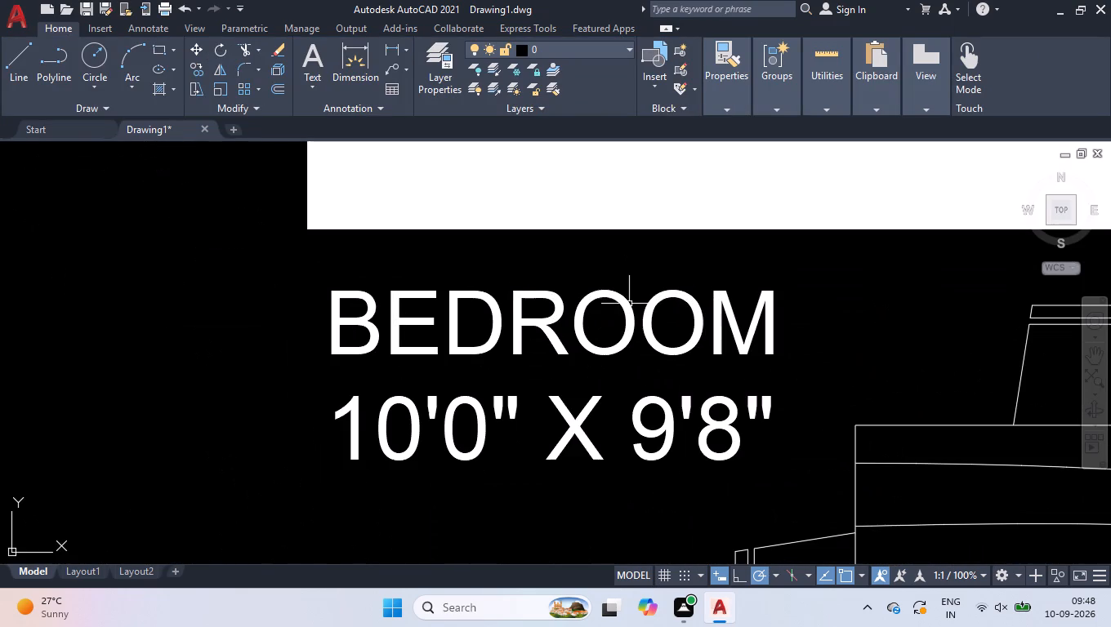
{"action": "double_click", "coordinate": [625, 313]}
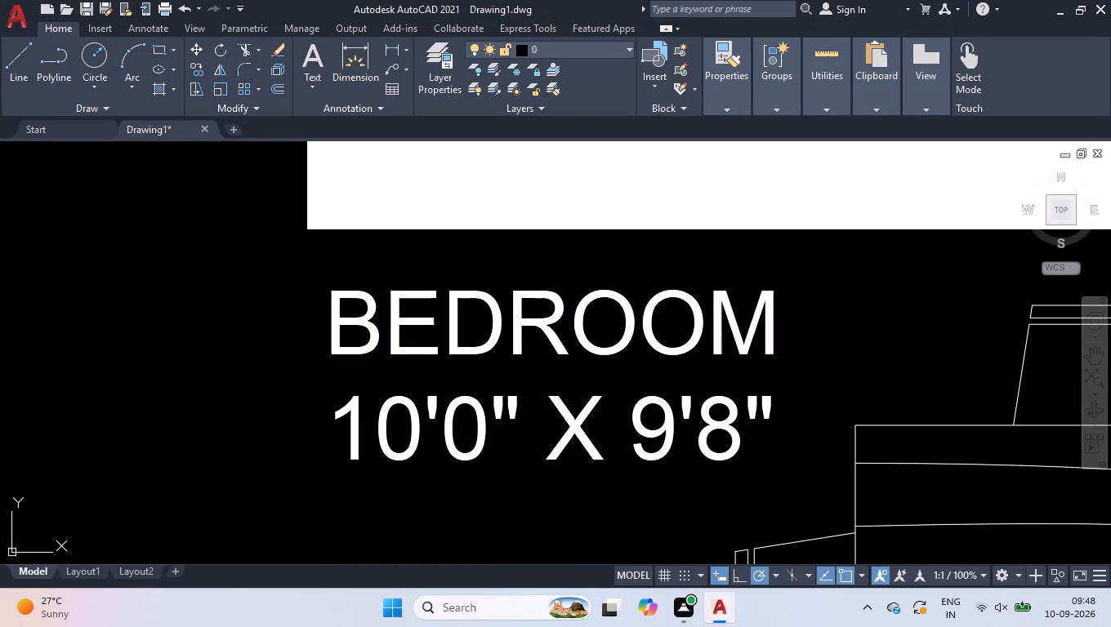
{"action": "key", "text": "ctrl+a"}
{"action": "type", "text": "DINING"}
{"action": "key", "text": "space"}
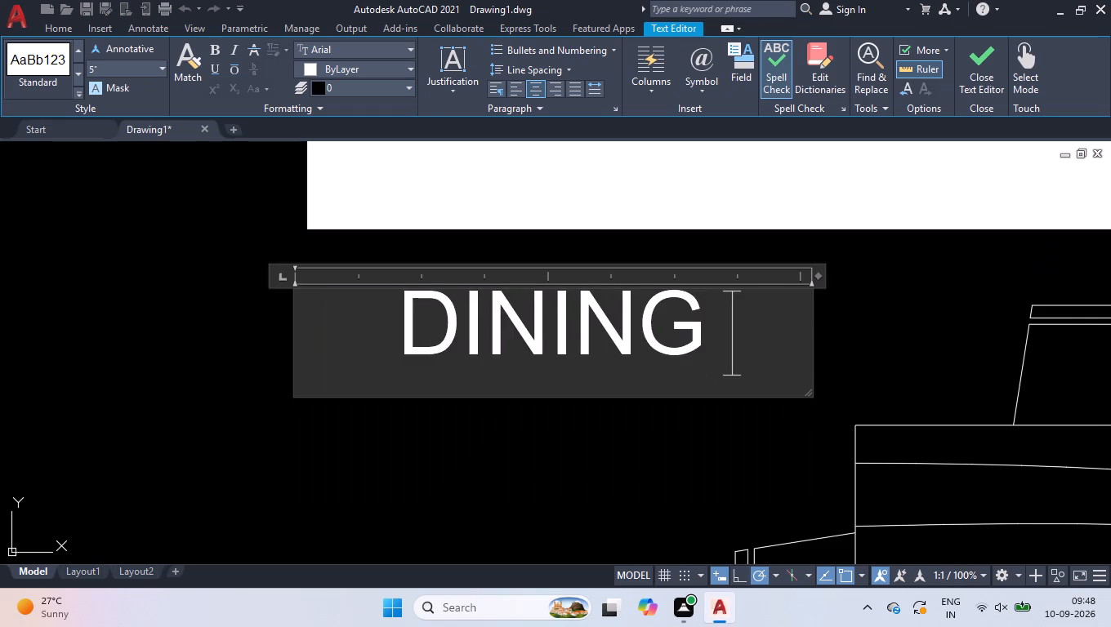
{"action": "type", "text": "ROOM"}
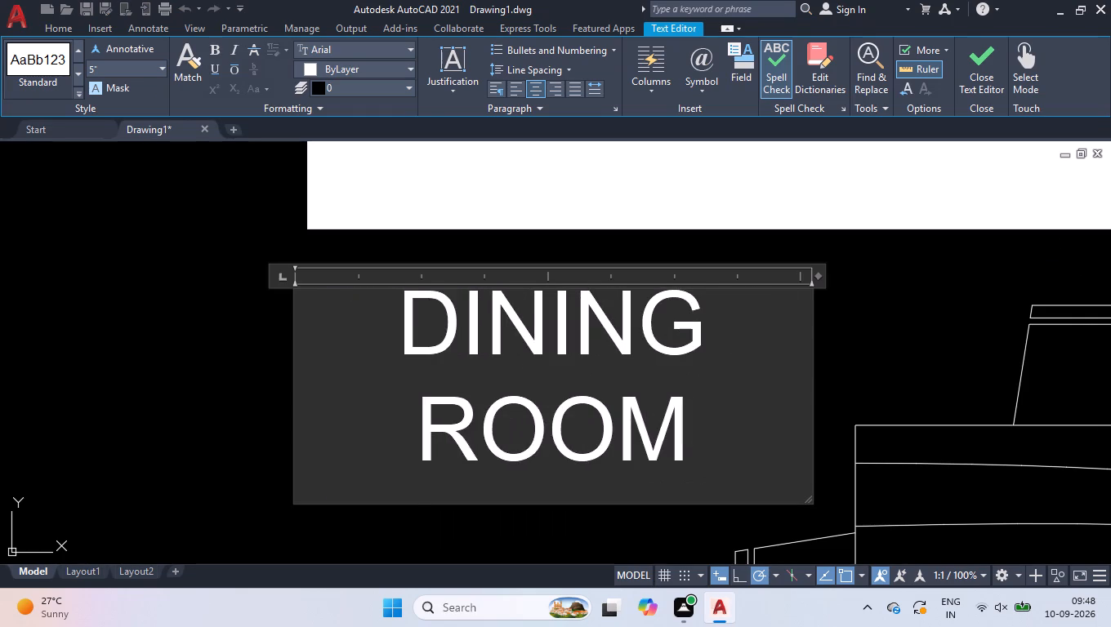
{"action": "key", "text": "Return"}
{"action": "type", "text": "10'0\" X"}
{"action": "key", "text": "space"}
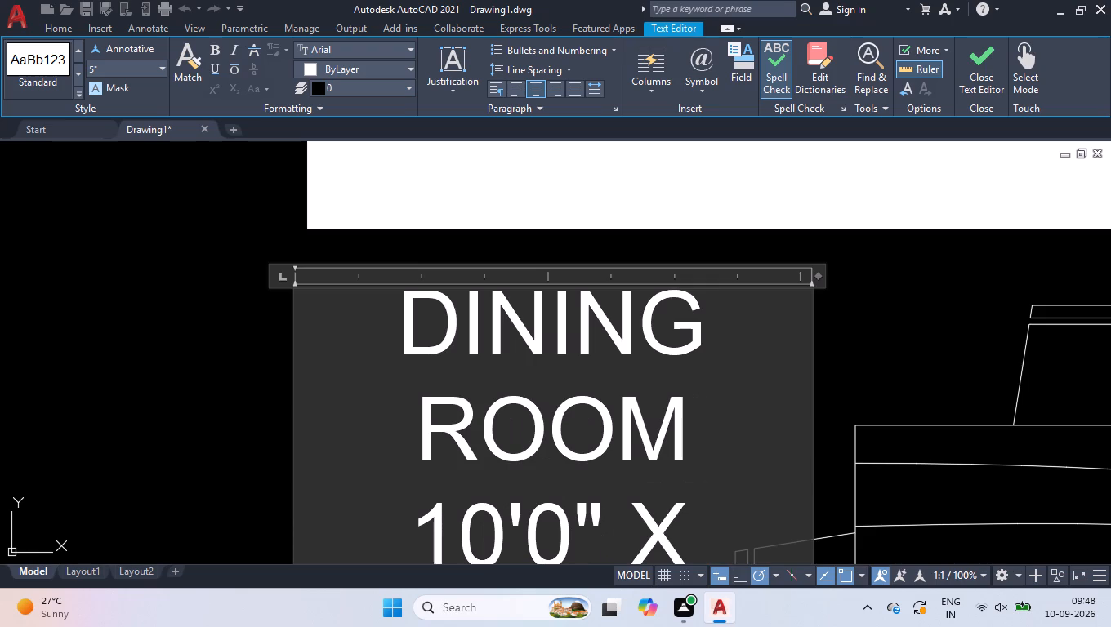
{"action": "type", "text": "6'0\""}
{"action": "scroll", "coordinate": [622, 320], "scroll_direction": "down", "scroll_amount": 2}
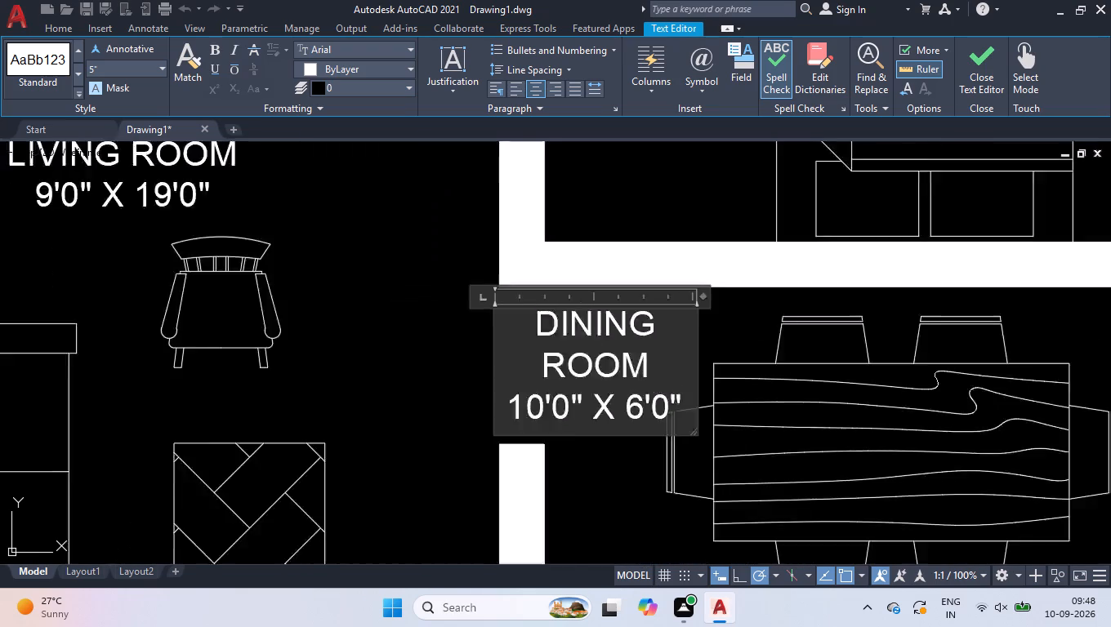
{"action": "scroll", "coordinate": [625, 326], "scroll_direction": "down", "scroll_amount": 1}
{"action": "left_click_drag", "start_coordinate": [677, 300], "coordinate": [683, 300]}
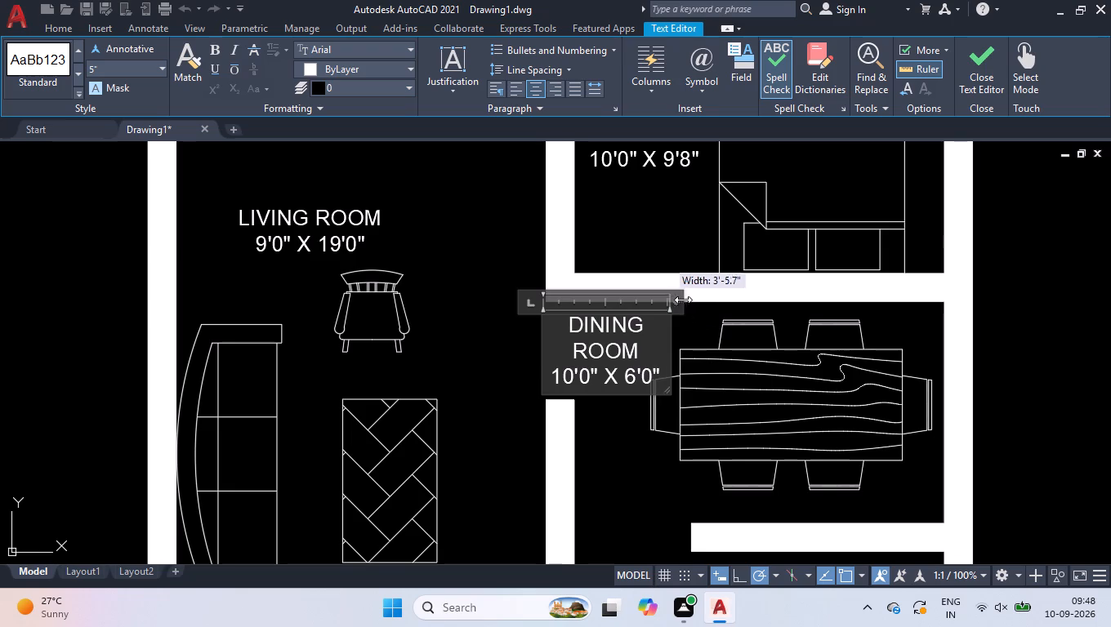
{"action": "left_click_drag", "start_coordinate": [683, 300], "coordinate": [712, 308]}
{"action": "left_click", "coordinate": [439, 249]}
Replace the label beside the stove and sink with KITCHEN and 10'0" X 6'0" on two lines.
{"action": "scroll", "coordinate": [768, 315], "scroll_direction": "down", "scroll_amount": 3}
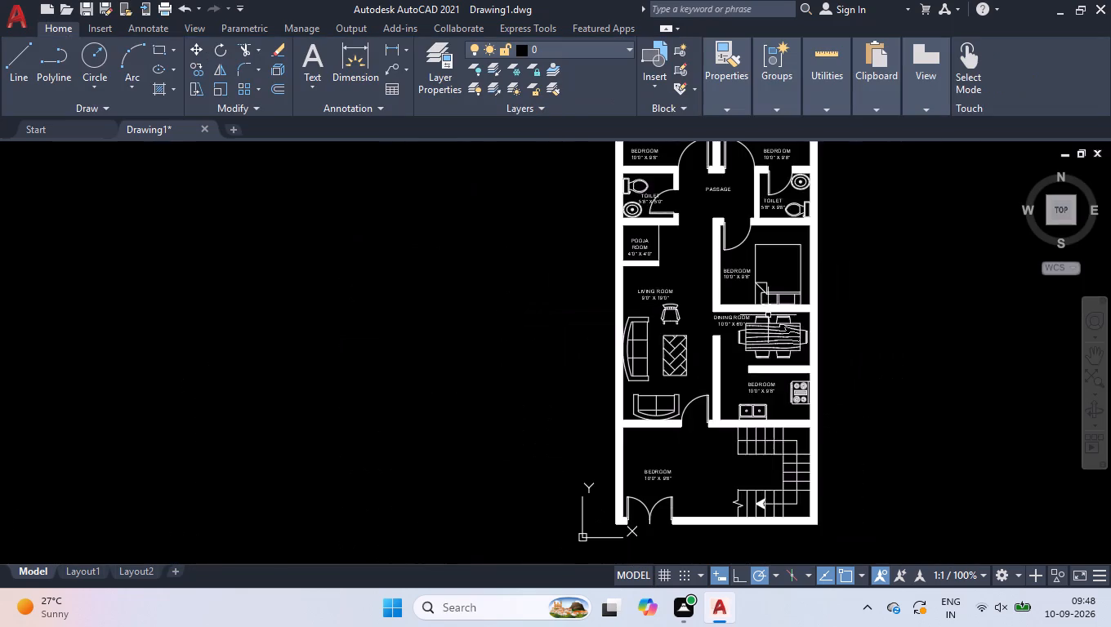
{"action": "scroll", "coordinate": [771, 393], "scroll_direction": "up", "scroll_amount": 5}
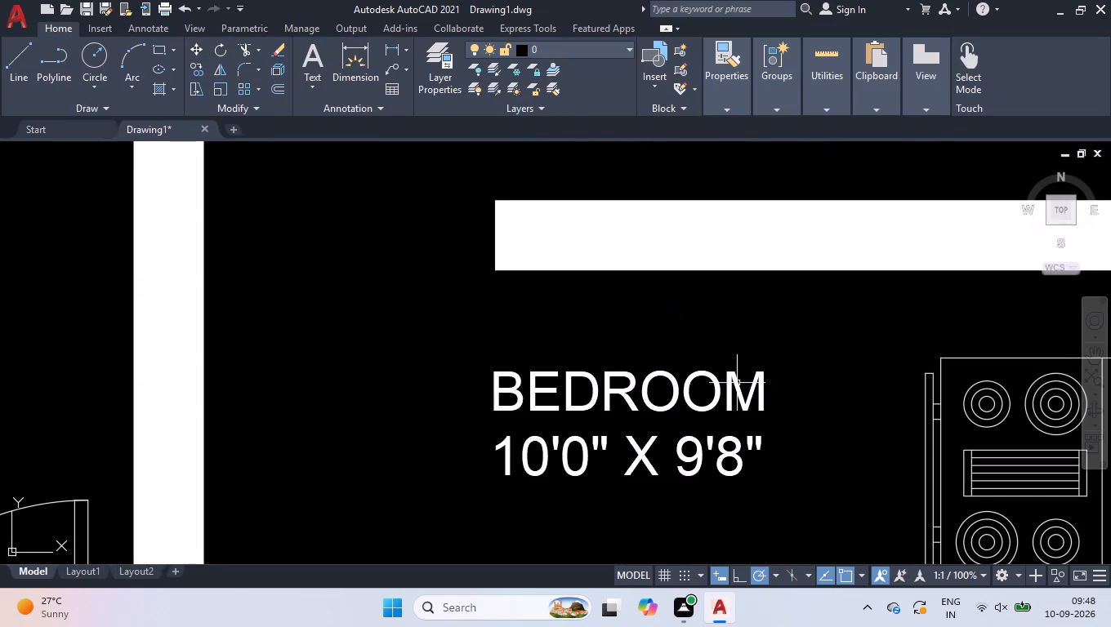
{"action": "double_click", "coordinate": [737, 383]}
{"action": "key", "text": "ctrl+a"}
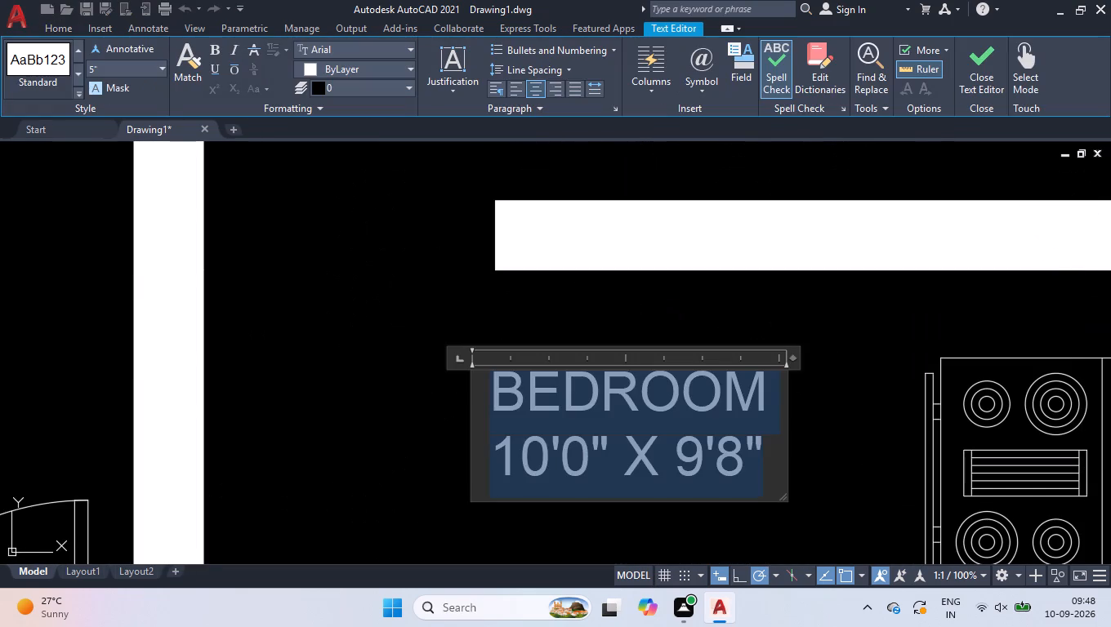
{"action": "type", "text": "KITCHEN"}
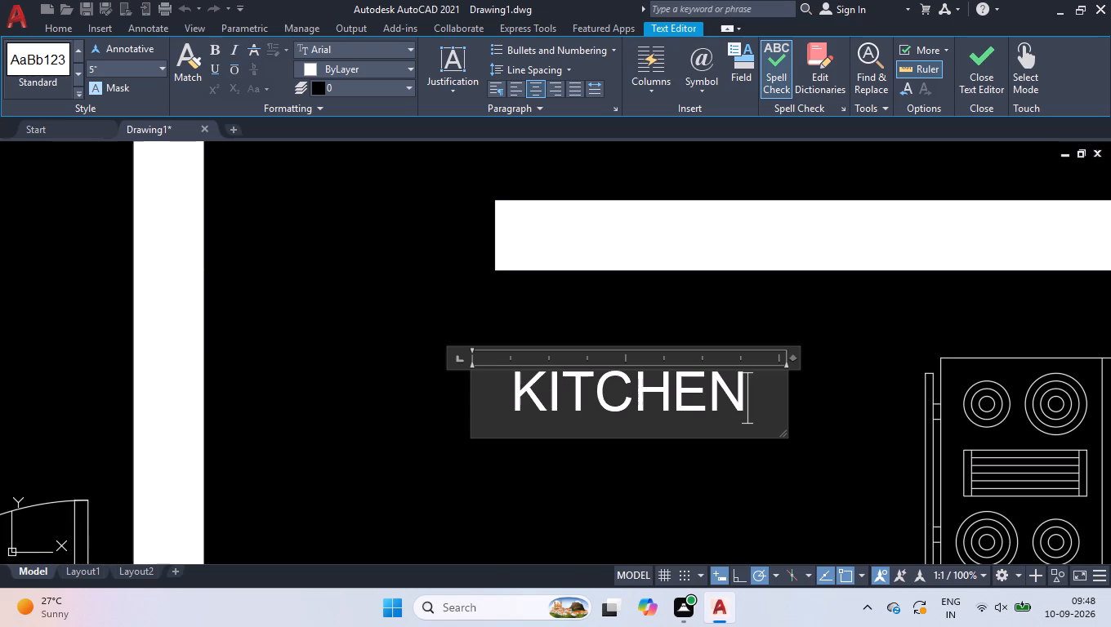
{"action": "key", "text": "Return"}
{"action": "type", "text": "10'0\" X"}
{"action": "key", "text": "space"}
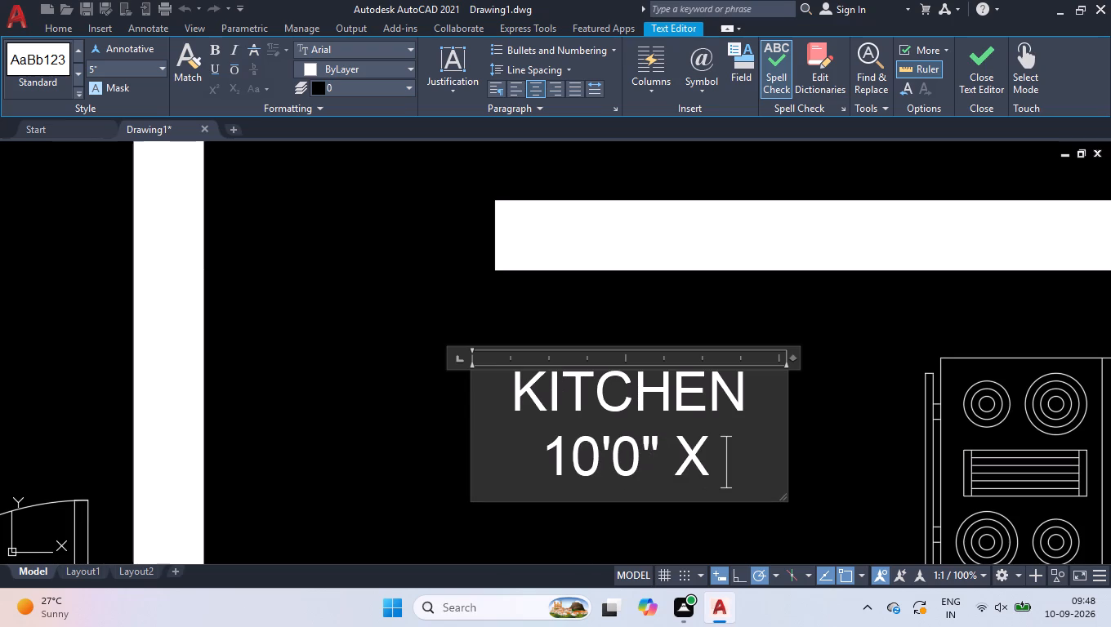
{"action": "type", "text": "6'0\""}
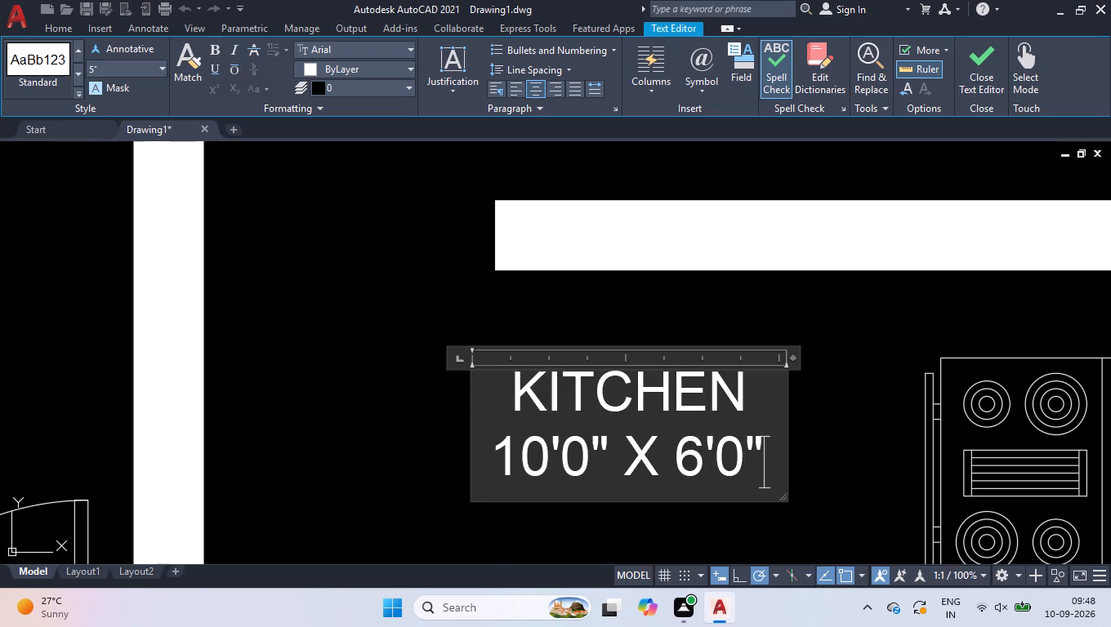
{"action": "left_click", "coordinate": [399, 282]}
Replace the label above the double entrance door with PORCH and 12'0" X 10'0" on two lines.
{"action": "scroll", "coordinate": [514, 334], "scroll_direction": "down", "scroll_amount": 2}
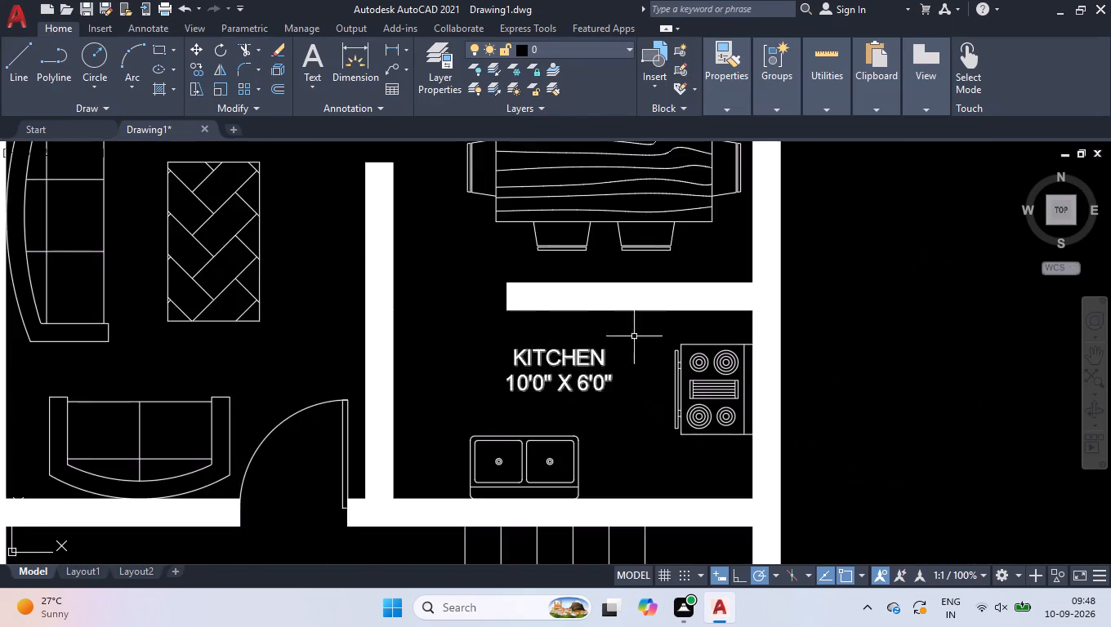
{"action": "scroll", "coordinate": [644, 329], "scroll_direction": "down", "scroll_amount": 2}
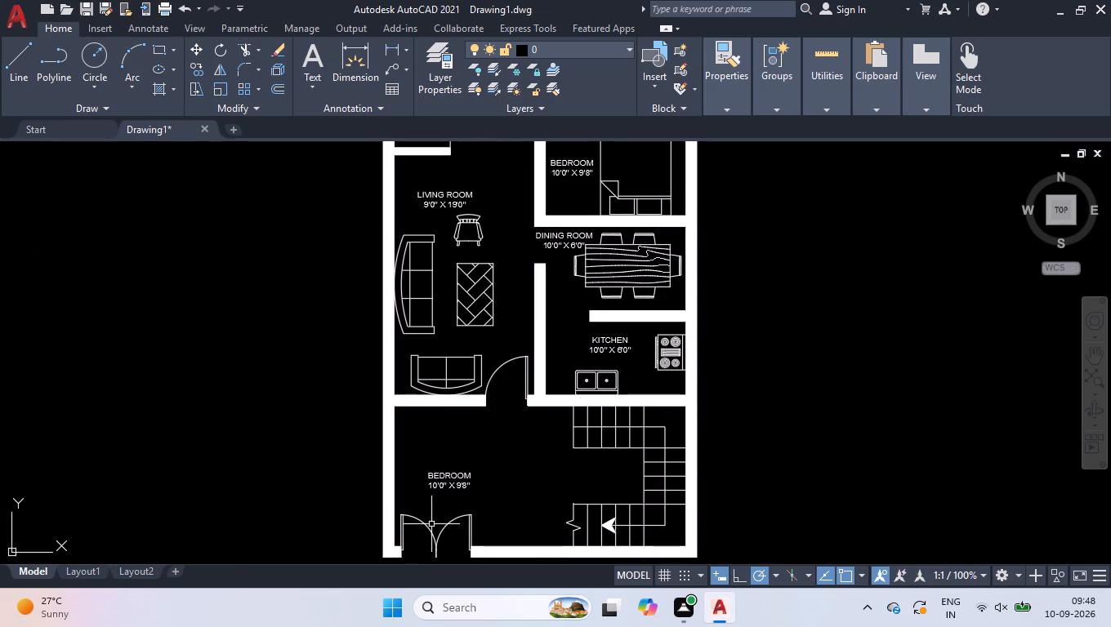
{"action": "scroll", "coordinate": [431, 524], "scroll_direction": "up", "scroll_amount": 4}
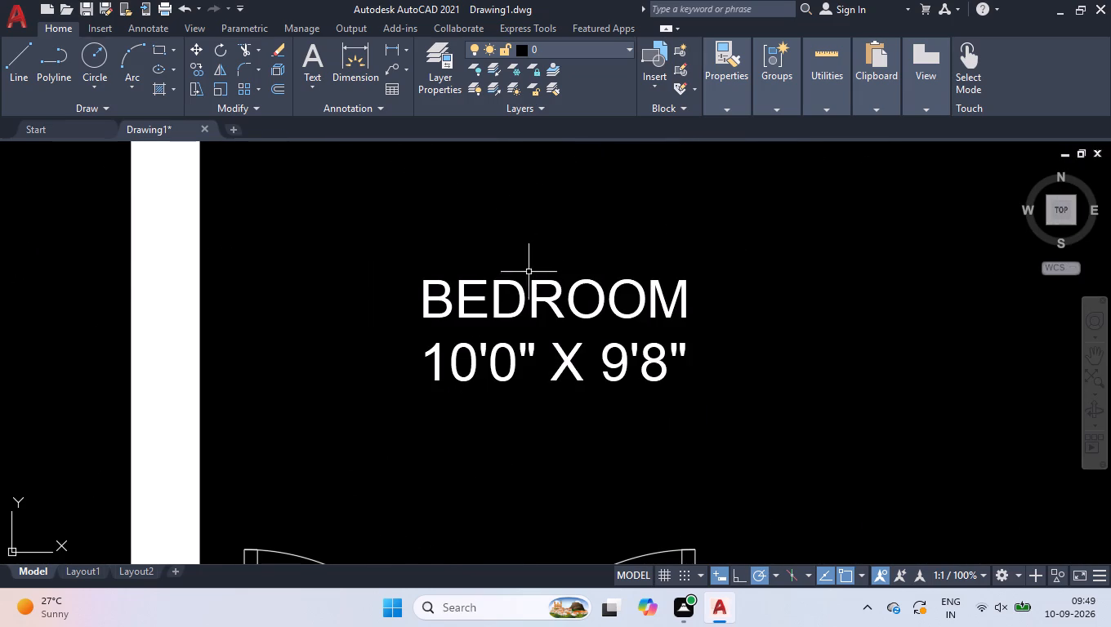
{"action": "double_click", "coordinate": [523, 286]}
{"action": "key", "text": "ctrl+a"}
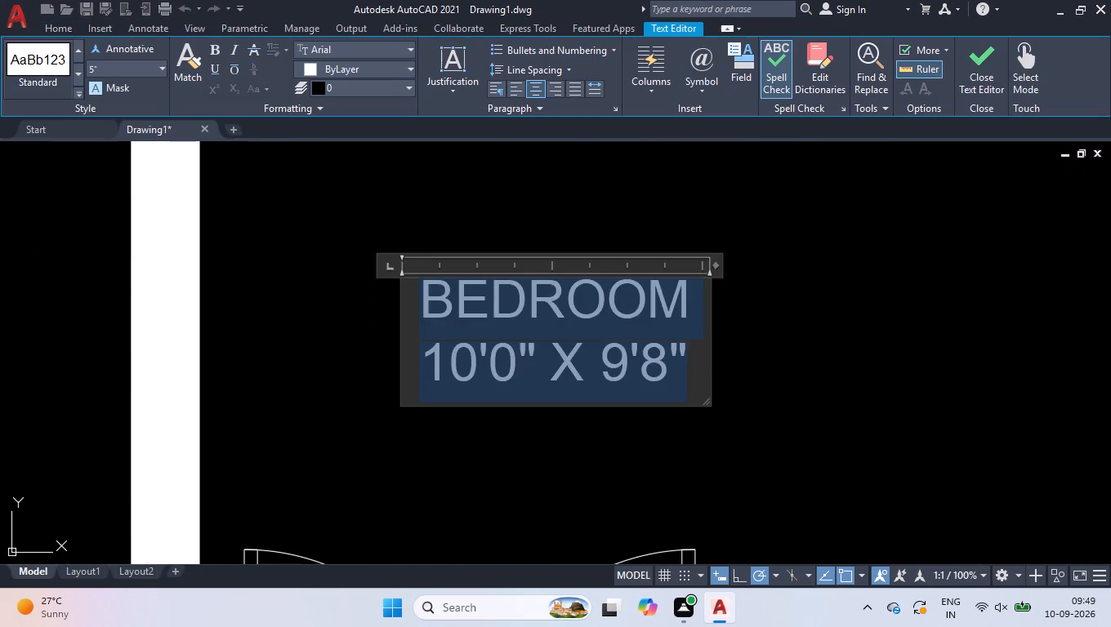
{"action": "type", "text": "PORCH"}
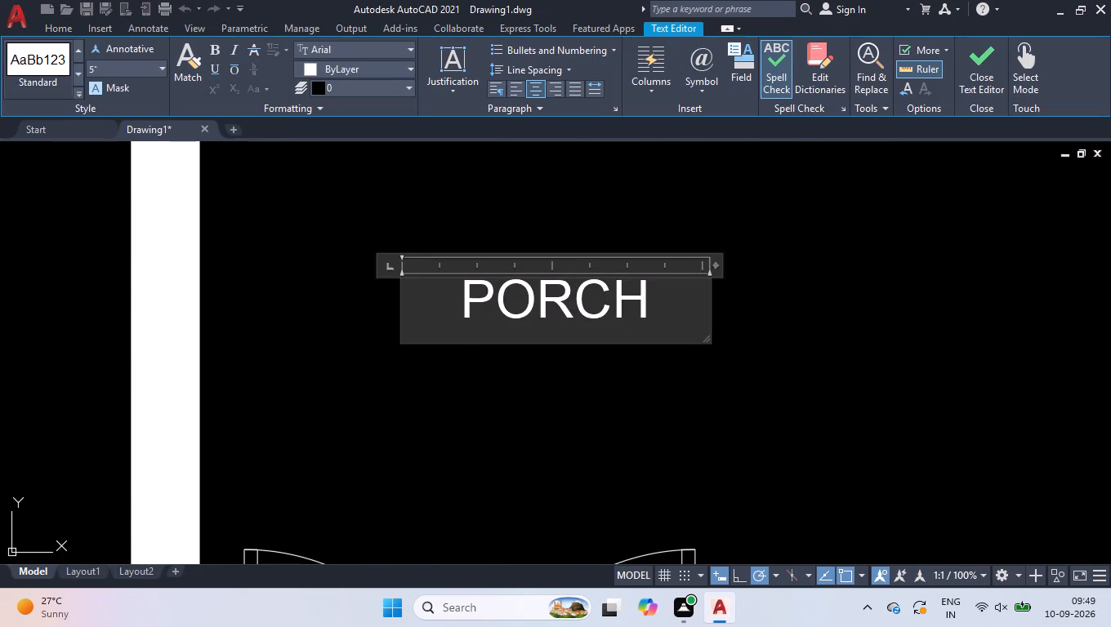
{"action": "key", "text": "Return"}
{"action": "type", "text": "12'0\" X 10'0|"}
{"action": "key", "text": "BackSpace"}
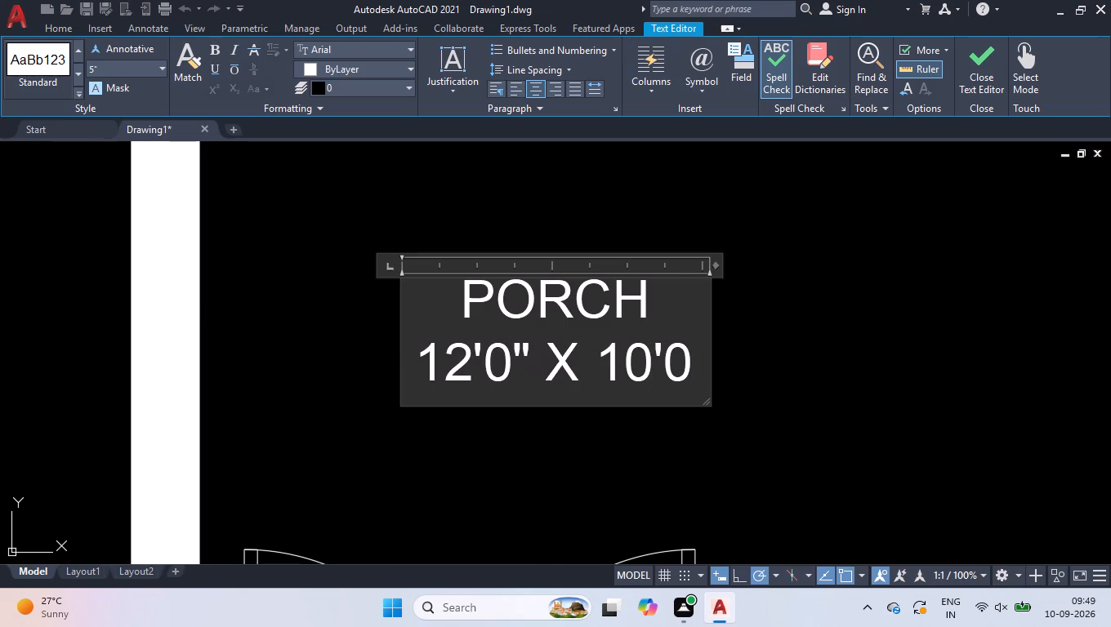
{"action": "key", "text": "shift+quotedbl"}
{"action": "left_click", "coordinate": [677, 469]}
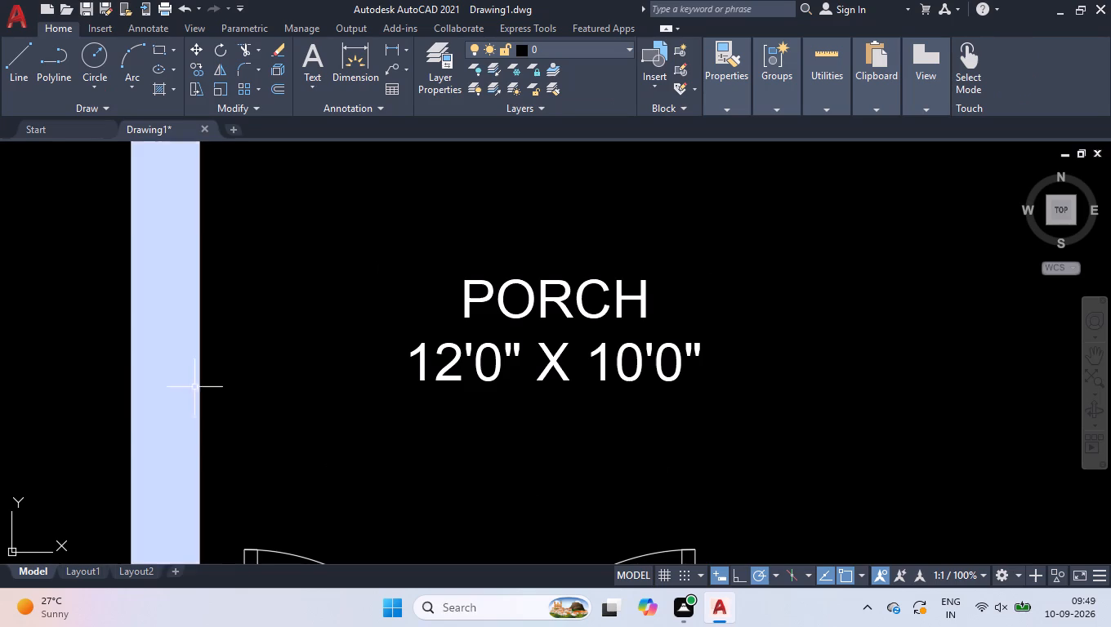
Add a linear dimension for the plan's overall length, between the outer corners of the west wall and just outside it.
{"action": "left_click", "coordinate": [1064, 217]}
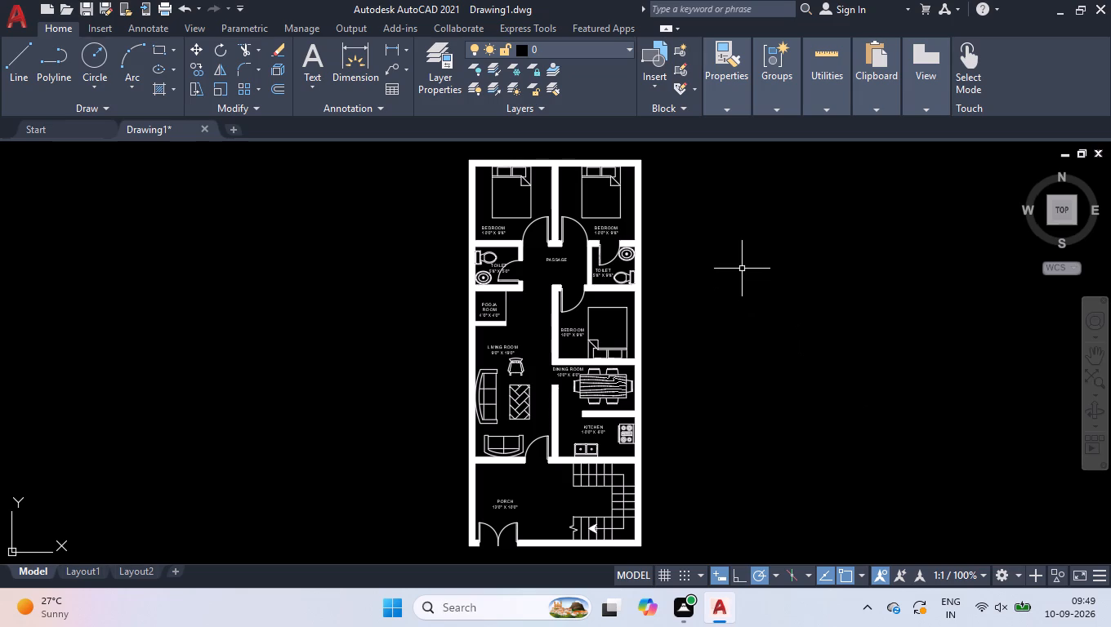
{"action": "type", "text": "DLI"}
{"action": "key", "text": "Return"}
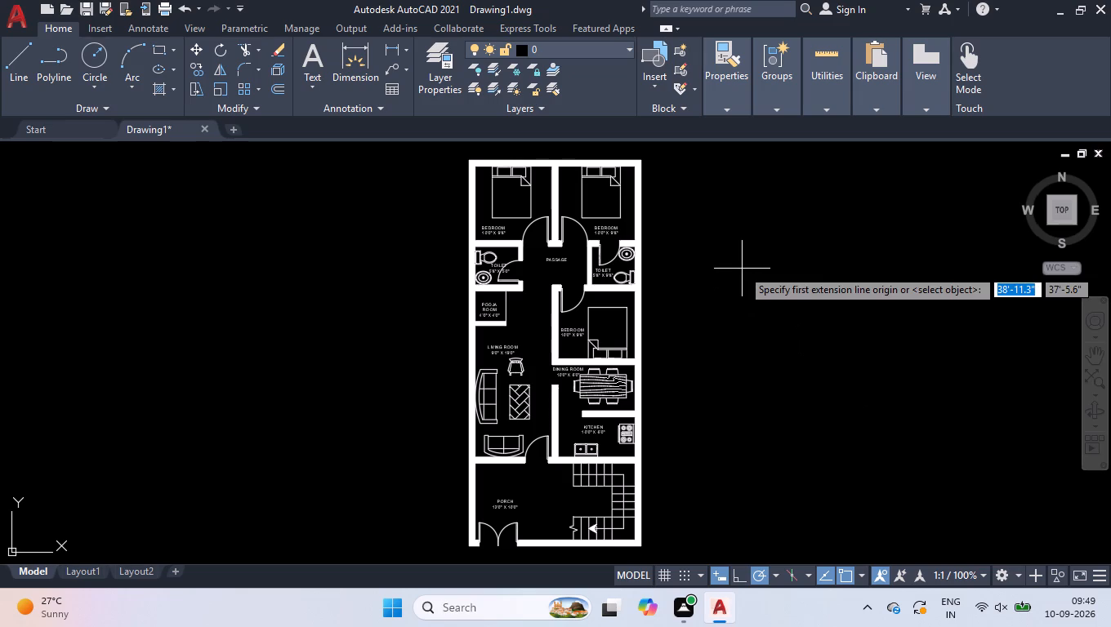
{"action": "left_click", "coordinate": [468, 156]}
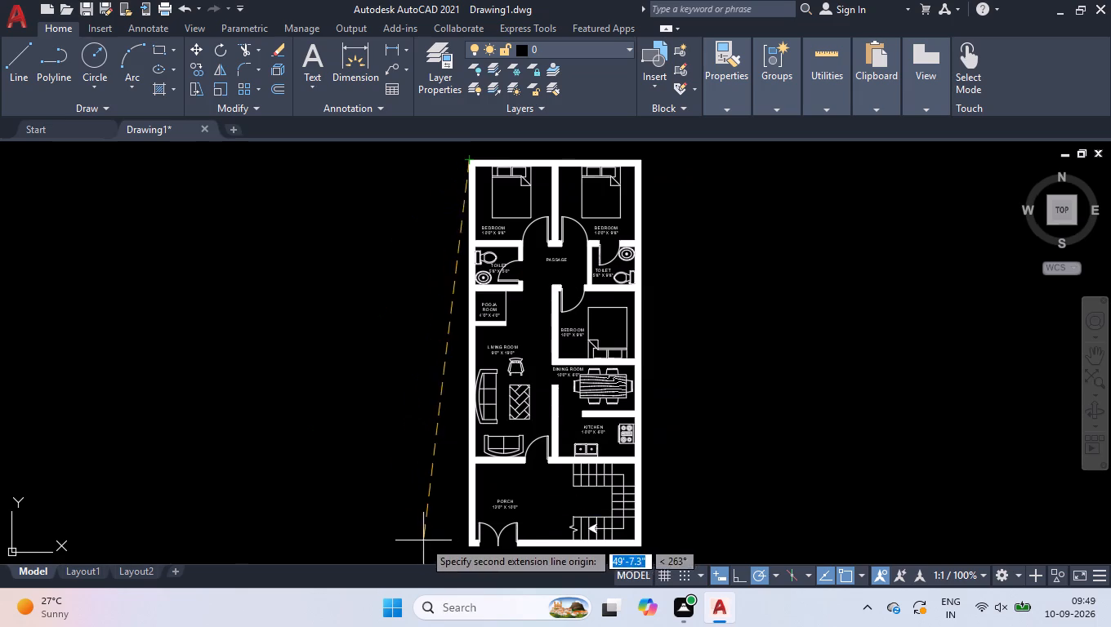
{"action": "left_click", "coordinate": [464, 551]}
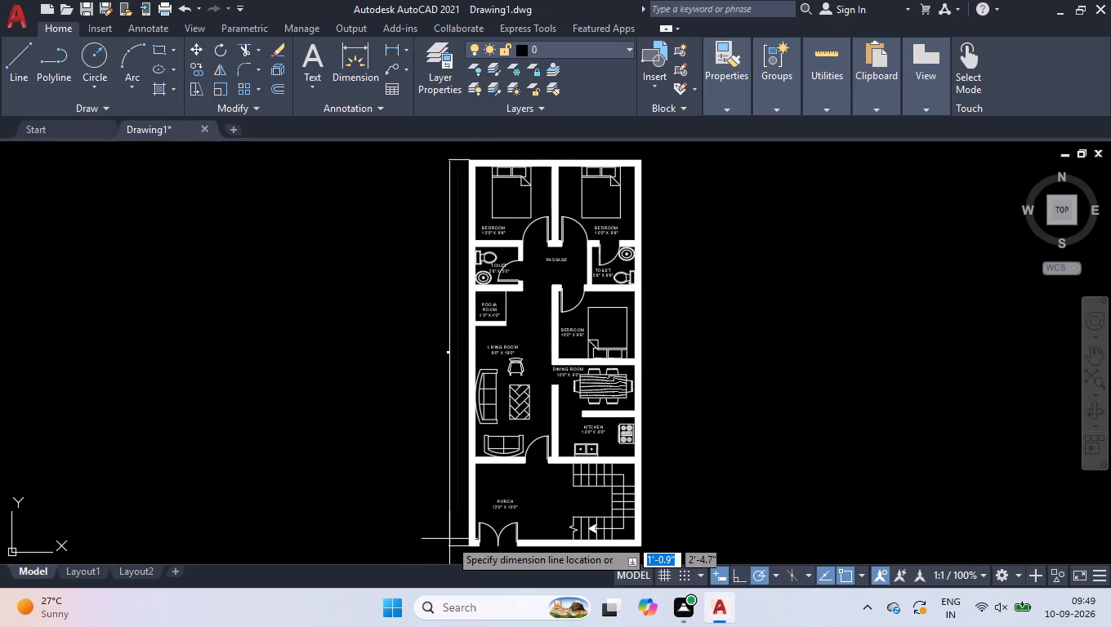
{"action": "left_click", "coordinate": [449, 538]}
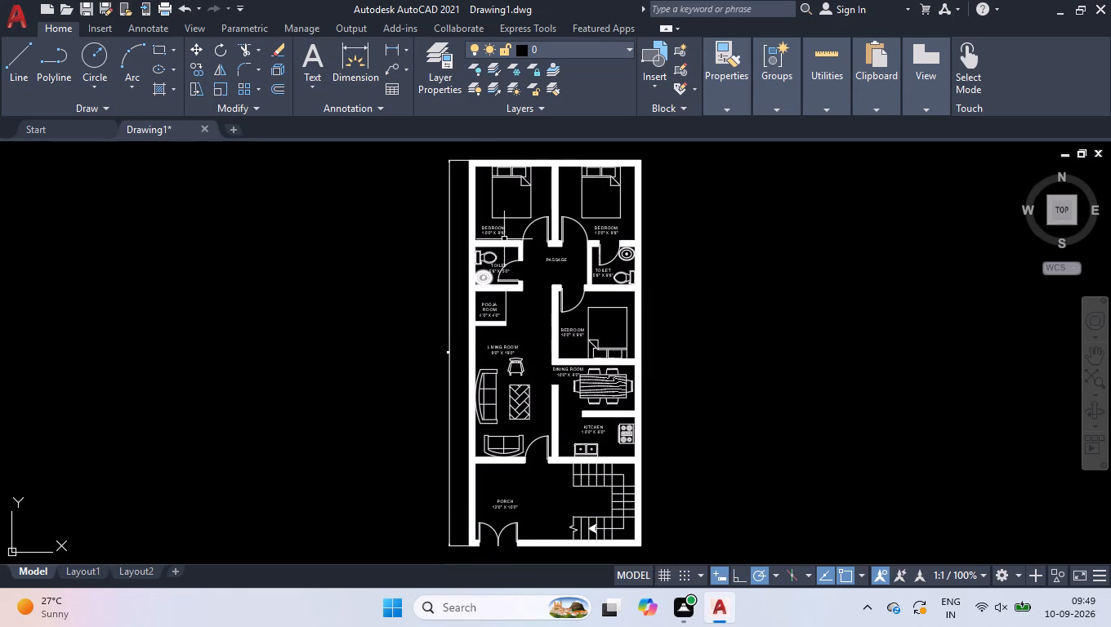
Add a linear dimension for the plan's overall width along the north wall, and move its dimension line outward clear of the wall.
{"action": "key", "text": "space"}
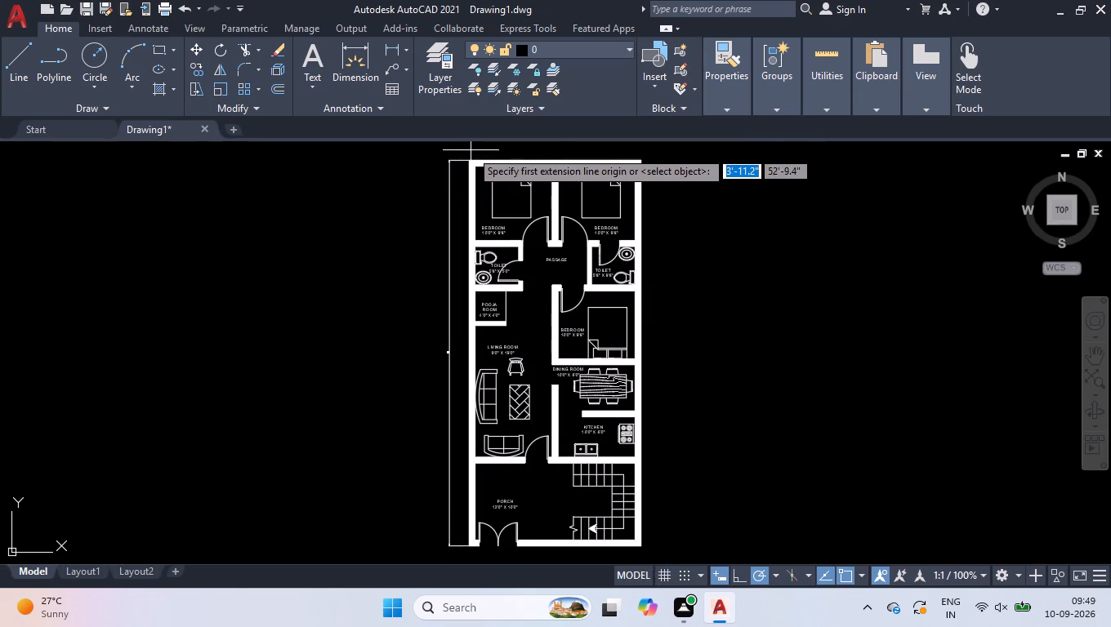
{"action": "left_click", "coordinate": [467, 156]}
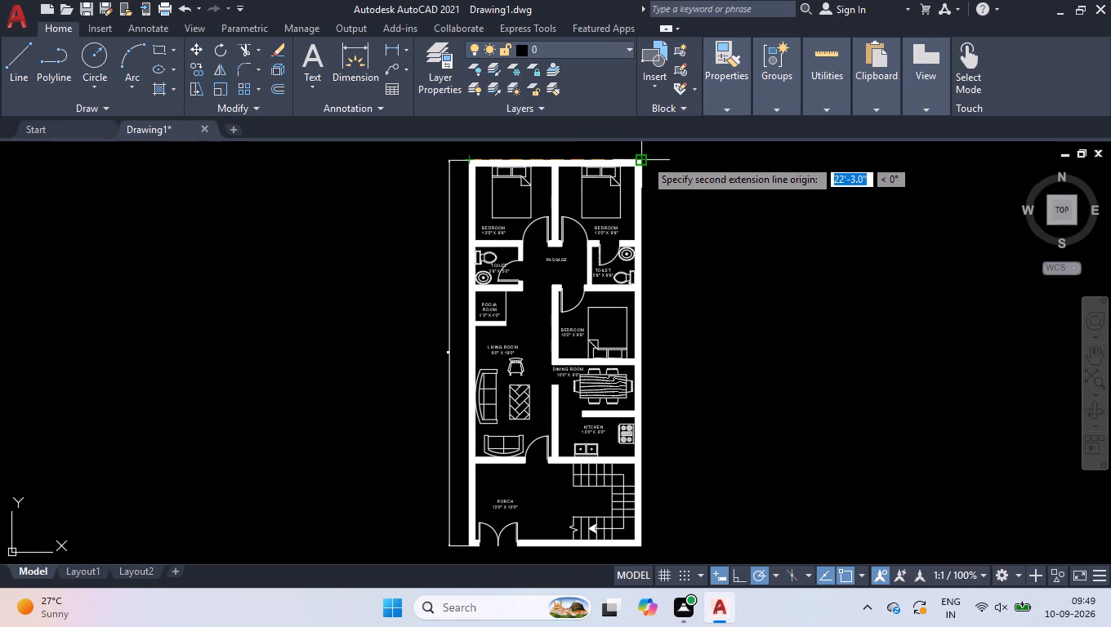
{"action": "left_click", "coordinate": [645, 158]}
{"action": "left_click", "coordinate": [646, 153]}
{"action": "scroll", "coordinate": [583, 149], "scroll_direction": "up", "scroll_amount": 3}
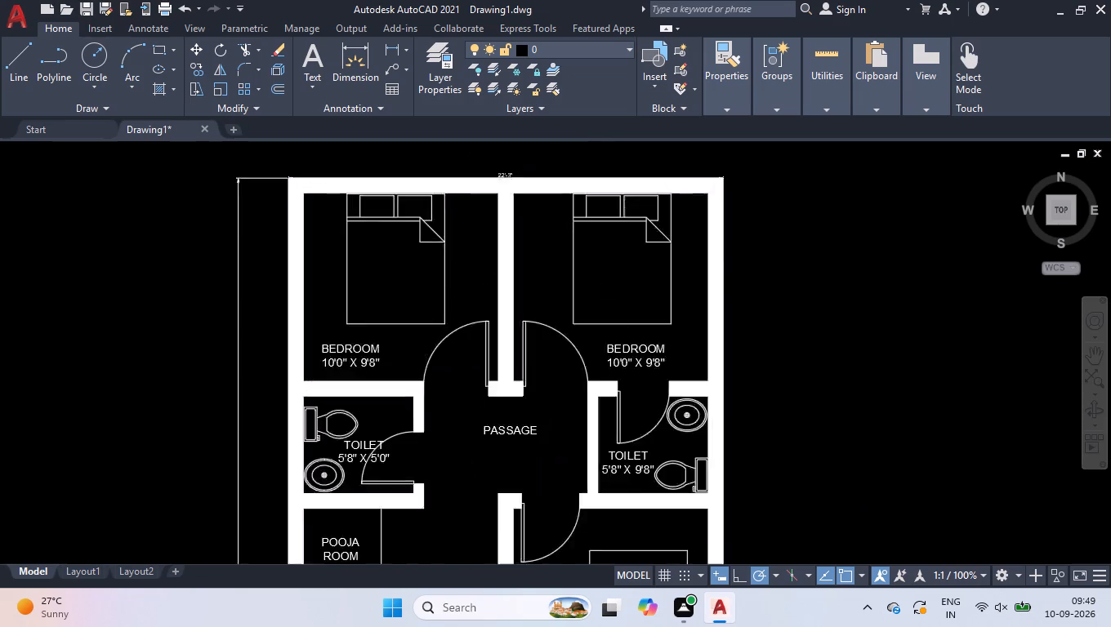
{"action": "left_click", "coordinate": [451, 189]}
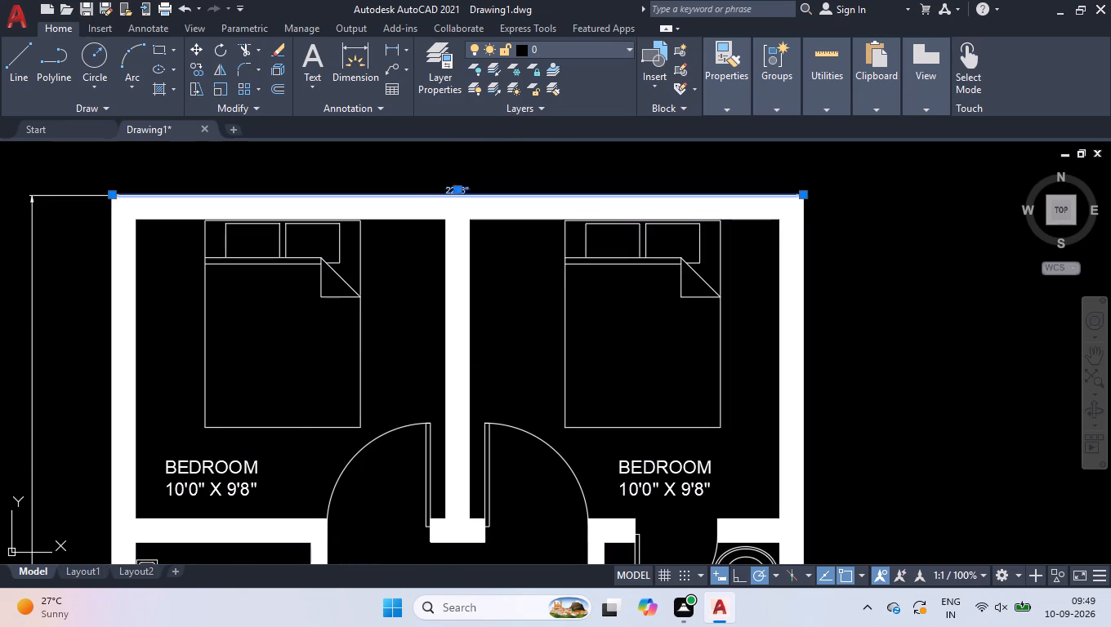
{"action": "left_click", "coordinate": [459, 190]}
{"action": "left_click", "coordinate": [471, 160]}
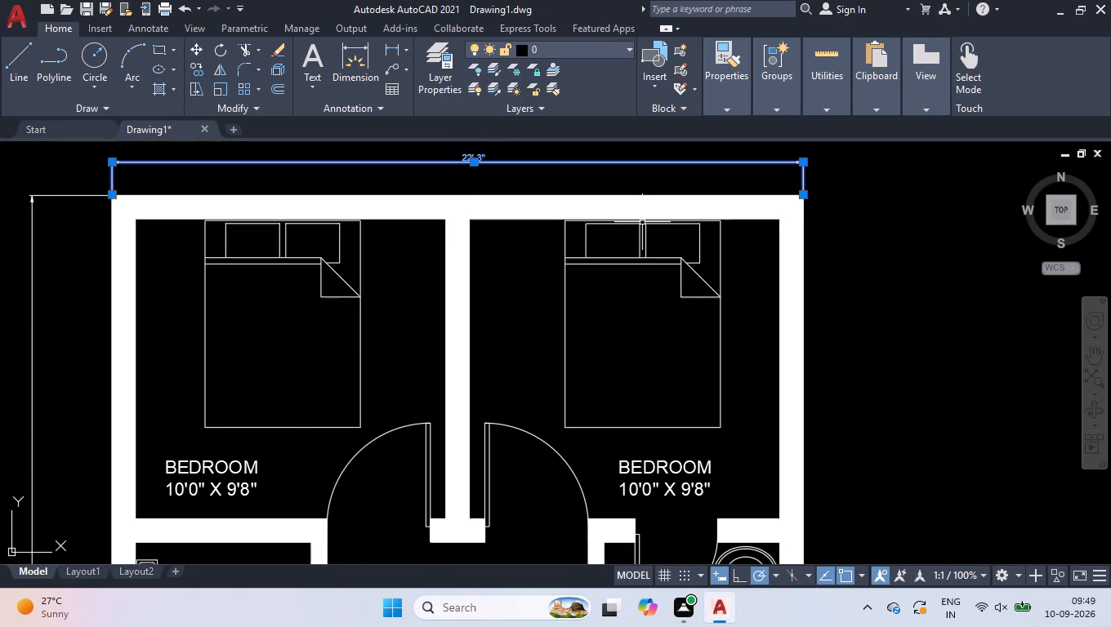
Modify the ISO-25 dimension style's extension lines to a 2" offset from origin and turn on fixed-length extension lines.
{"action": "key", "text": "d"}
{"action": "key", "text": "Return"}
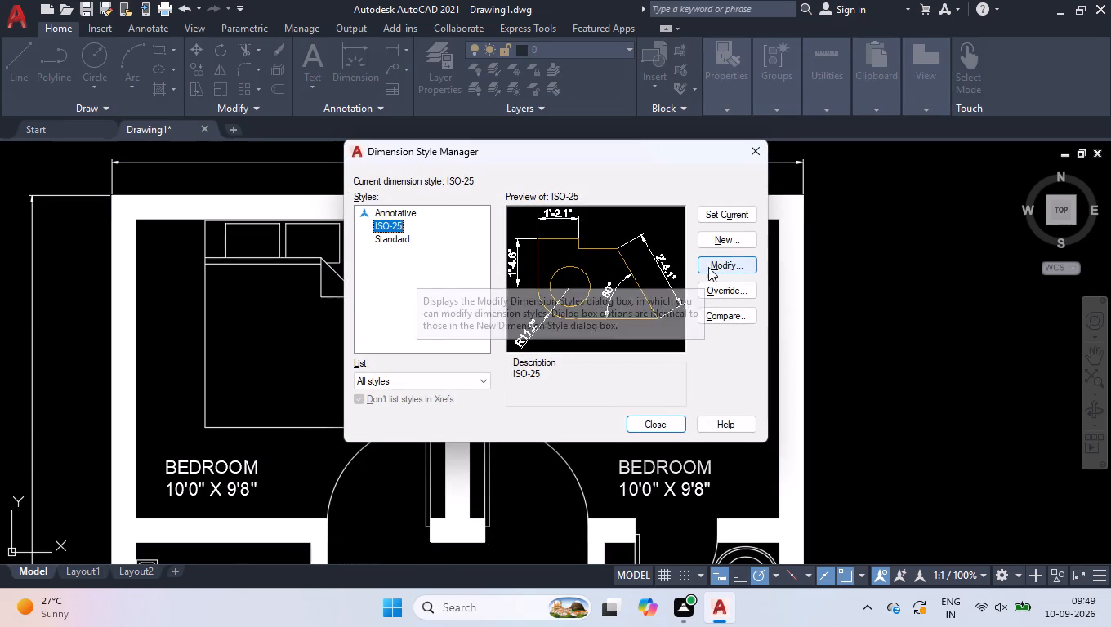
{"action": "left_click", "coordinate": [712, 265]}
{"action": "left_click", "coordinate": [377, 150]}
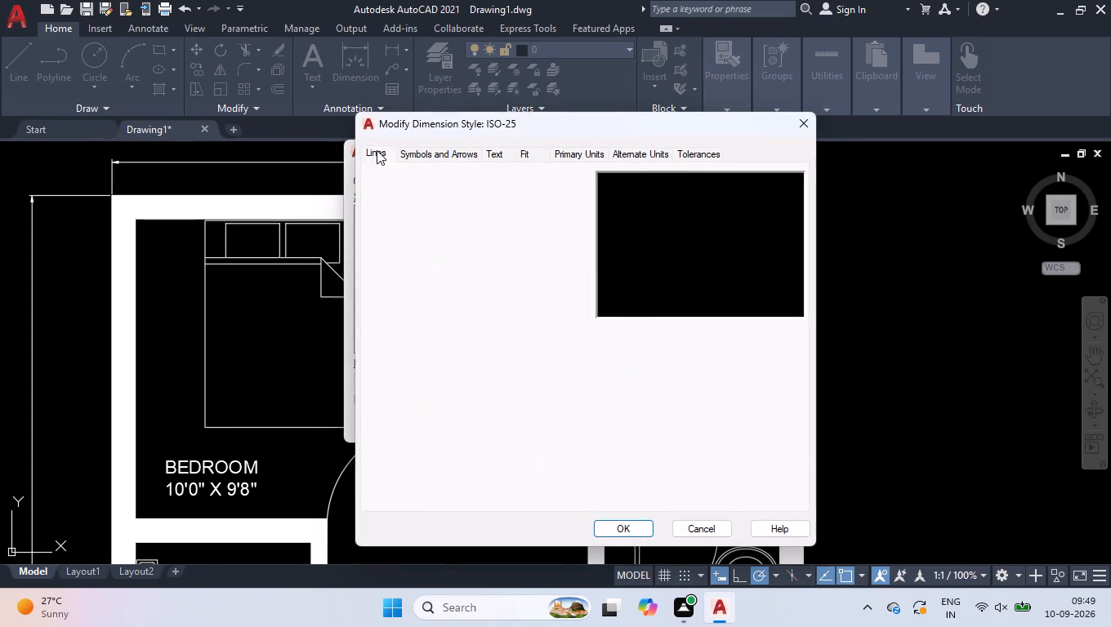
{"action": "left_click_drag", "start_coordinate": [773, 389], "coordinate": [592, 369]}
{"action": "key", "text": "2"}
{"action": "key", "text": "Return"}
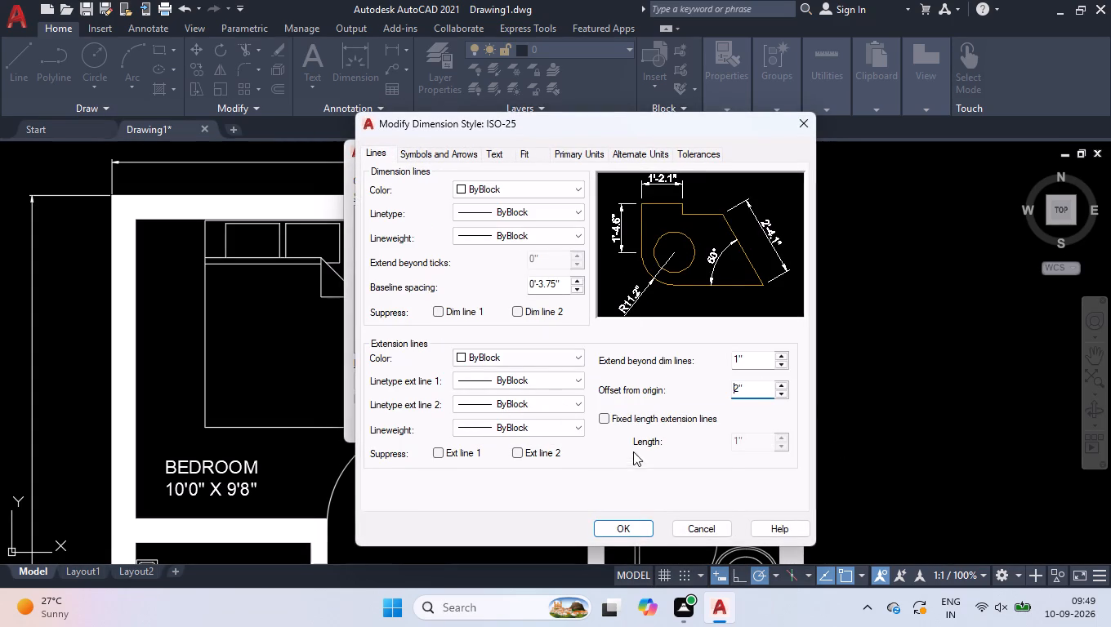
{"action": "left_click", "coordinate": [628, 425]}
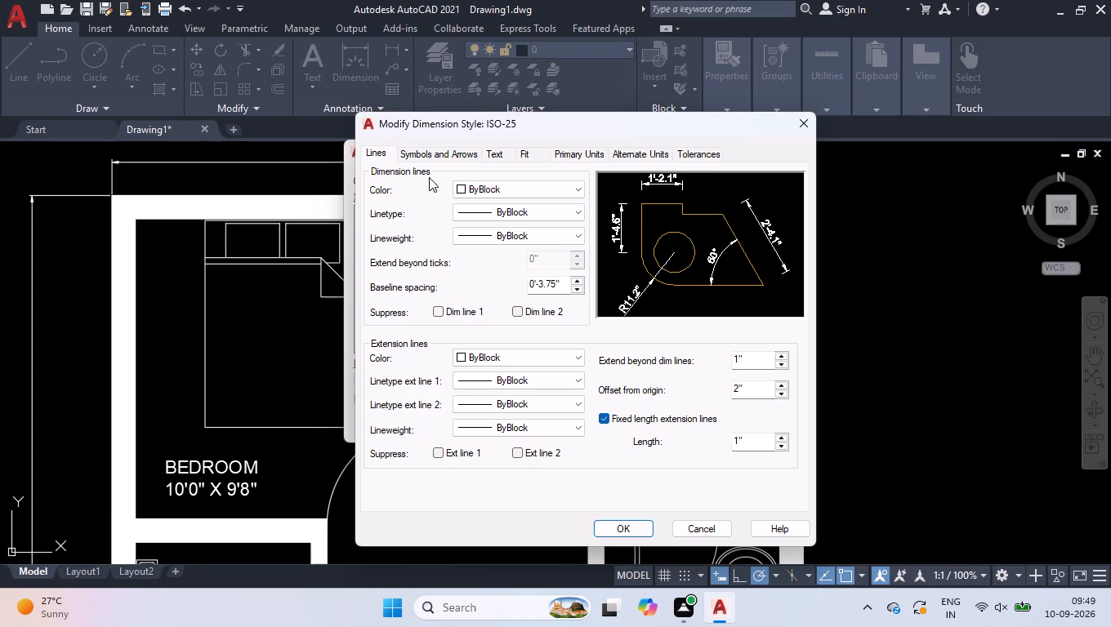
Set the dimension style's arrow size to 6".
{"action": "left_click", "coordinate": [440, 156]}
{"action": "left_click", "coordinate": [421, 321]}
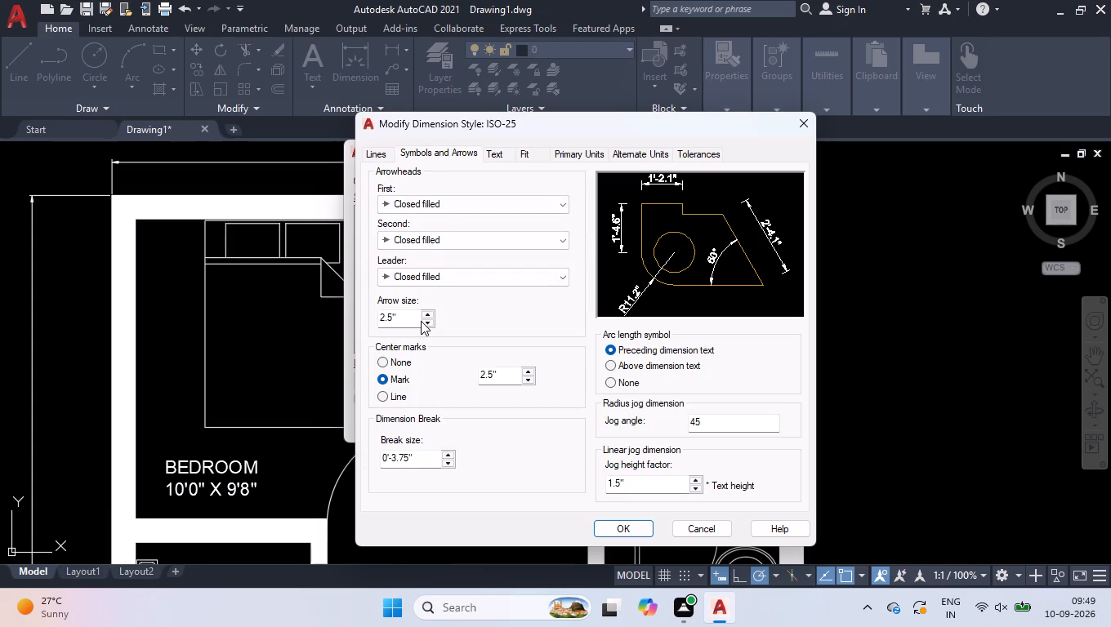
{"action": "left_click_drag", "start_coordinate": [414, 314], "coordinate": [312, 305]}
{"action": "key", "text": "6"}
{"action": "key", "text": "Return"}
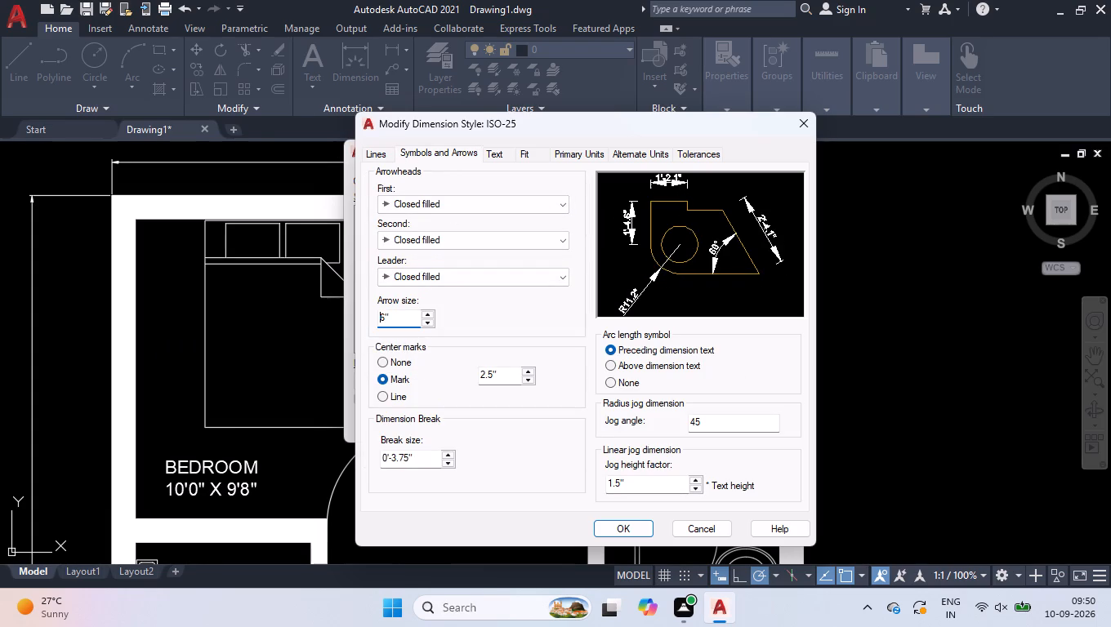
Set the dimension text height to 9", with centered vertical placement and horizontal alignment.
{"action": "left_click", "coordinate": [496, 157]}
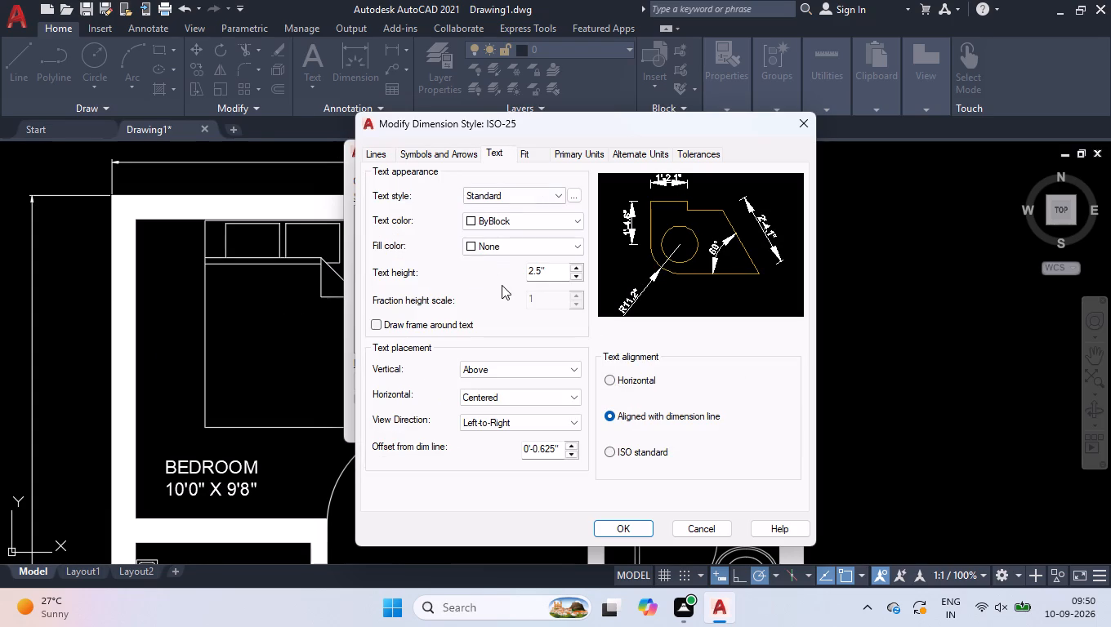
{"action": "left_click_drag", "start_coordinate": [548, 280], "coordinate": [341, 242]}
{"action": "left_click_drag", "start_coordinate": [551, 269], "coordinate": [458, 279]}
{"action": "key", "text": "9"}
{"action": "key", "text": "Return"}
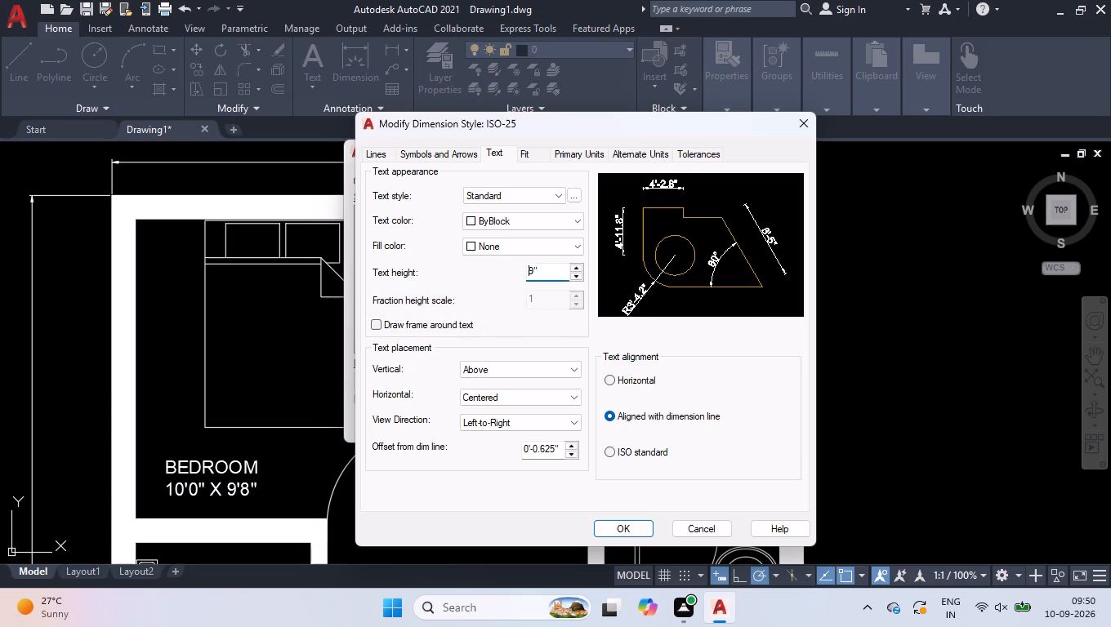
{"action": "left_click", "coordinate": [492, 376]}
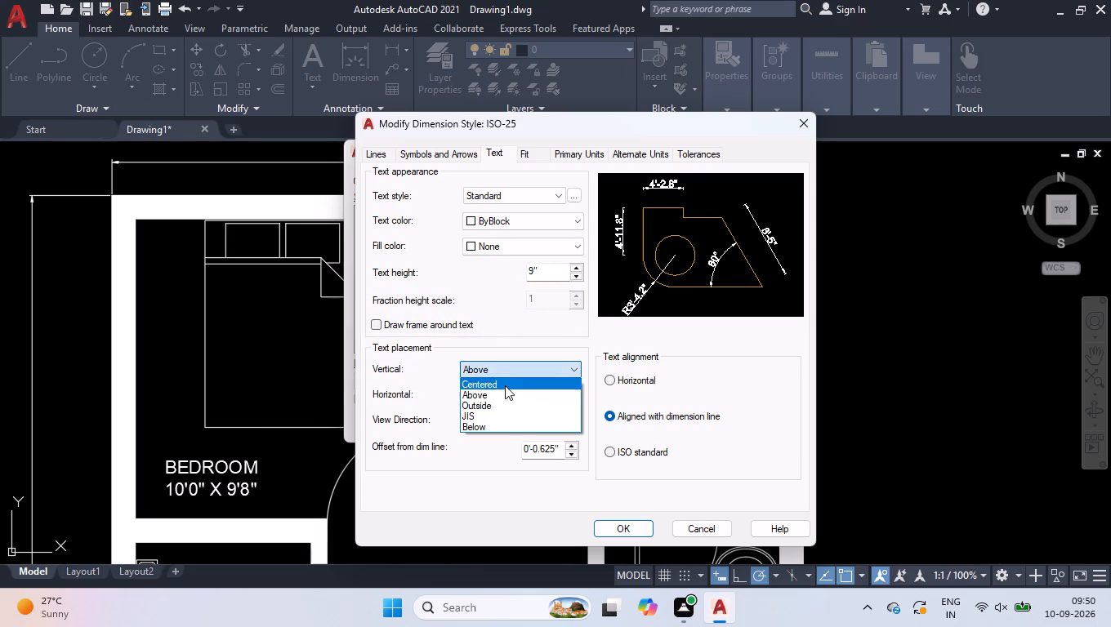
{"action": "left_click", "coordinate": [505, 385]}
{"action": "left_click", "coordinate": [623, 384]}
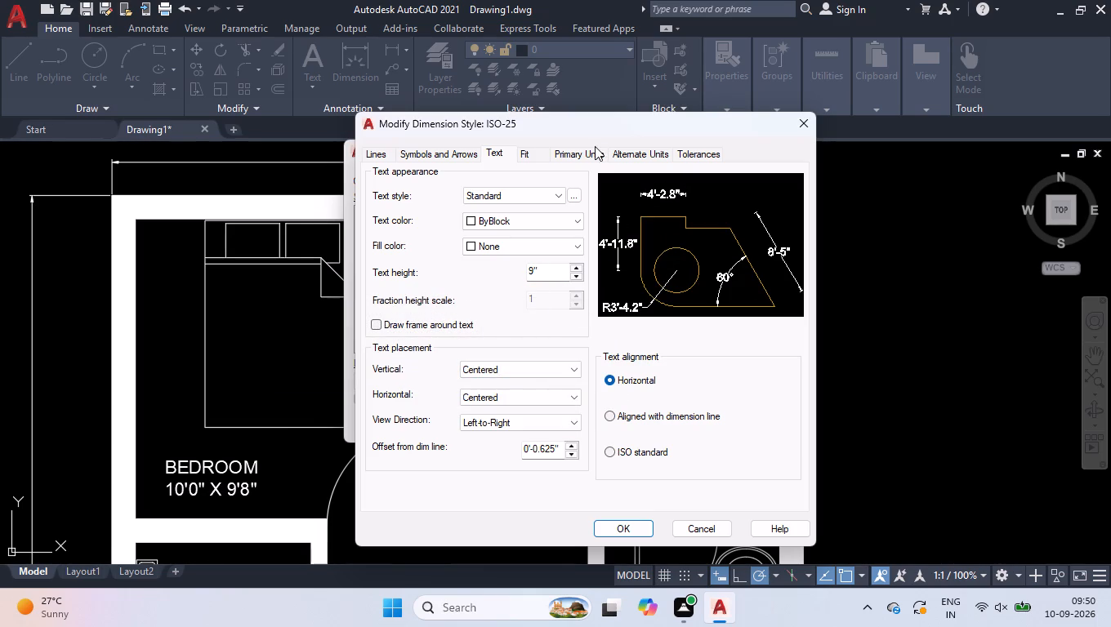
Choose 0'-0.0" precision for the primary linear units and apply the modified dimension style.
{"action": "left_click", "coordinate": [594, 150]}
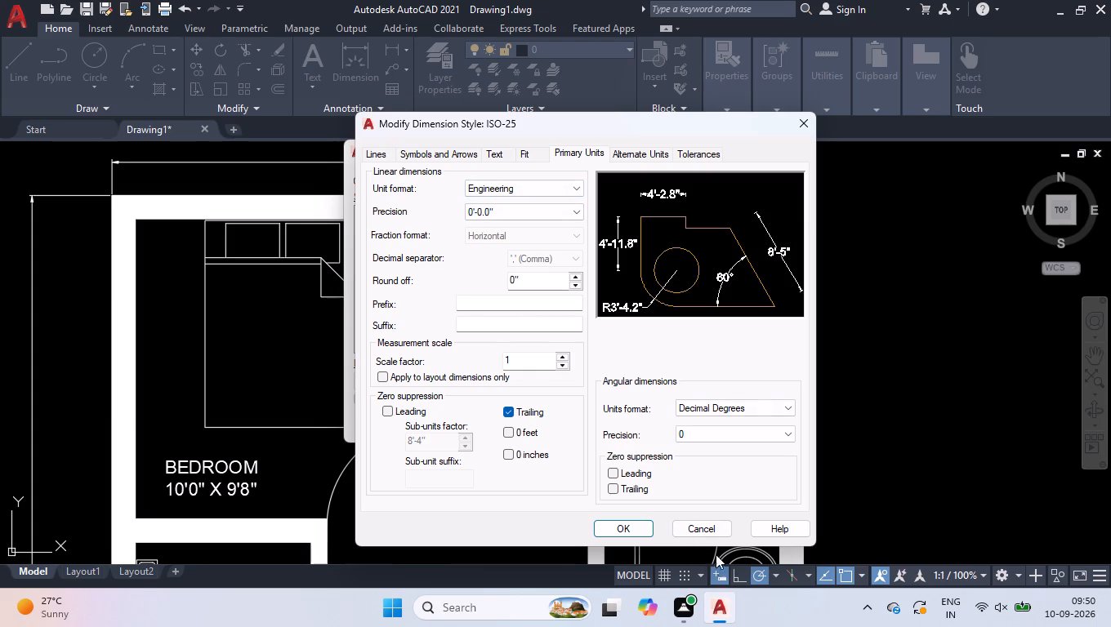
{"action": "left_click", "coordinate": [574, 212]}
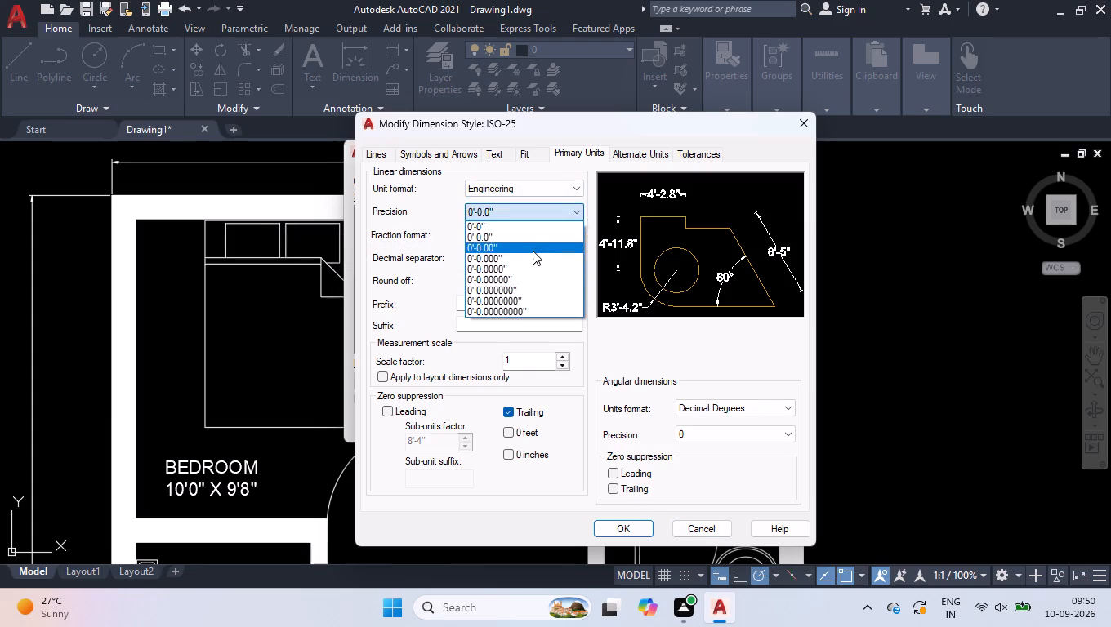
{"action": "left_click", "coordinate": [534, 237]}
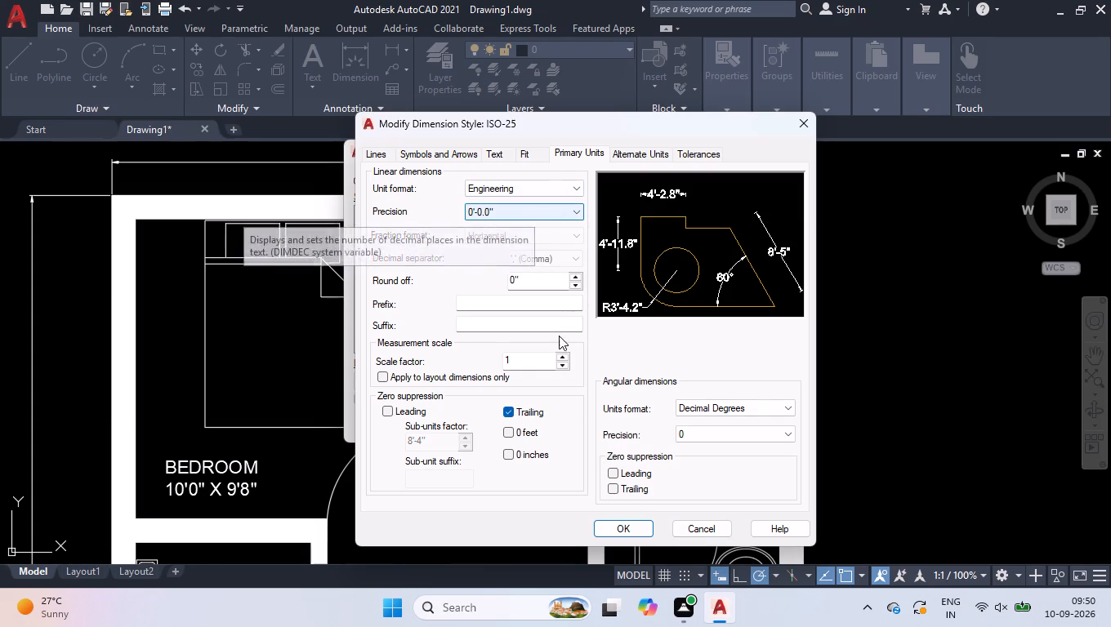
{"action": "left_click", "coordinate": [616, 526]}
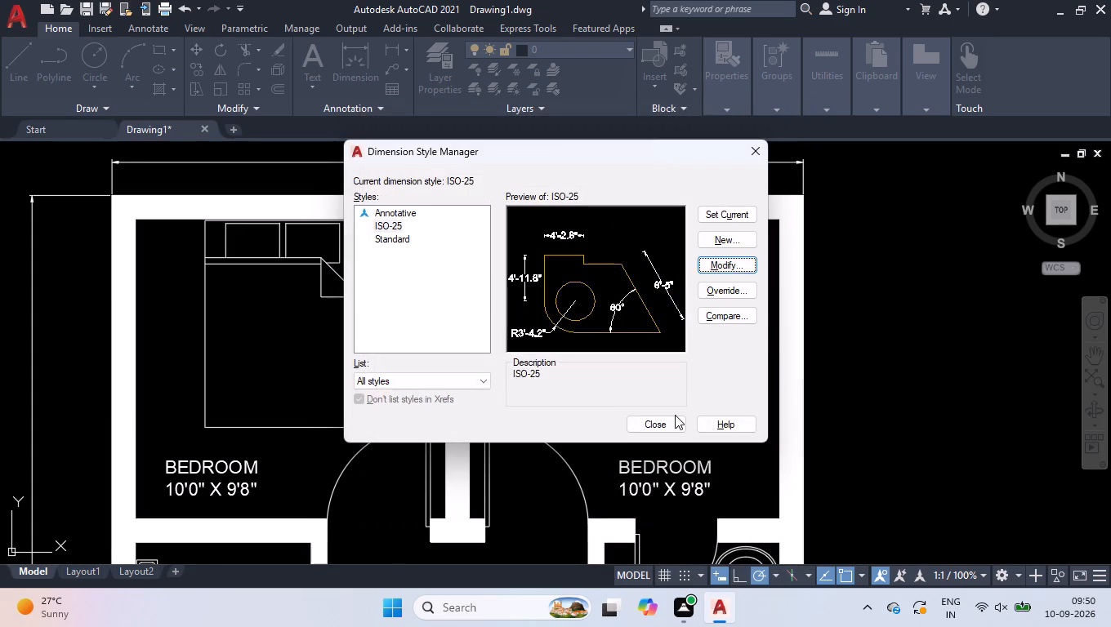
{"action": "left_click", "coordinate": [672, 419]}
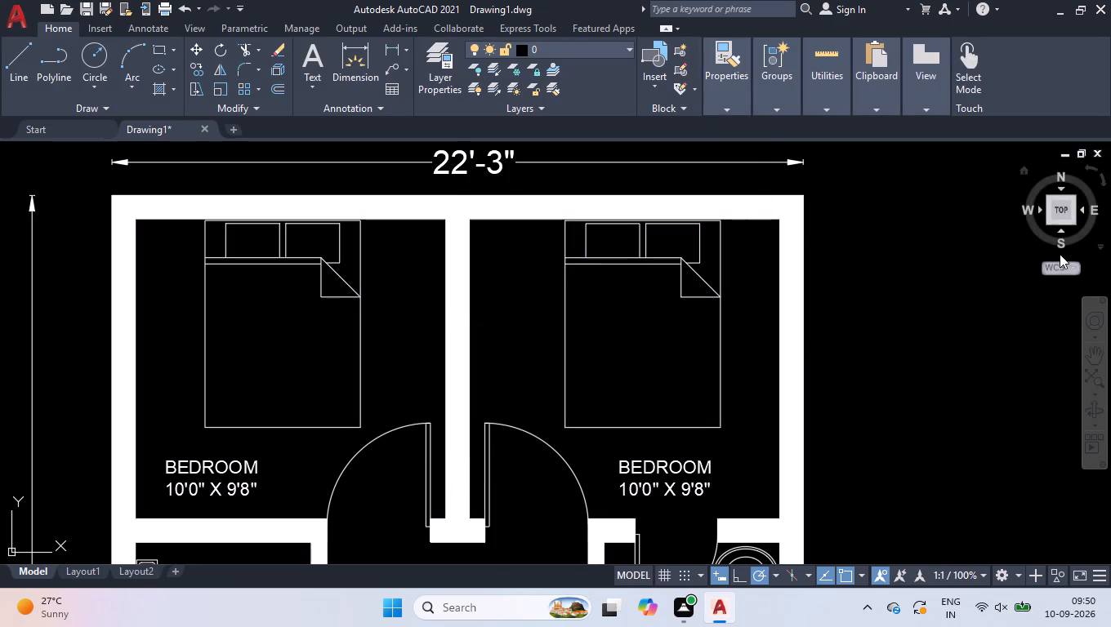
Switch to Layout1 and delete its existing viewport.
{"action": "left_click", "coordinate": [1069, 217]}
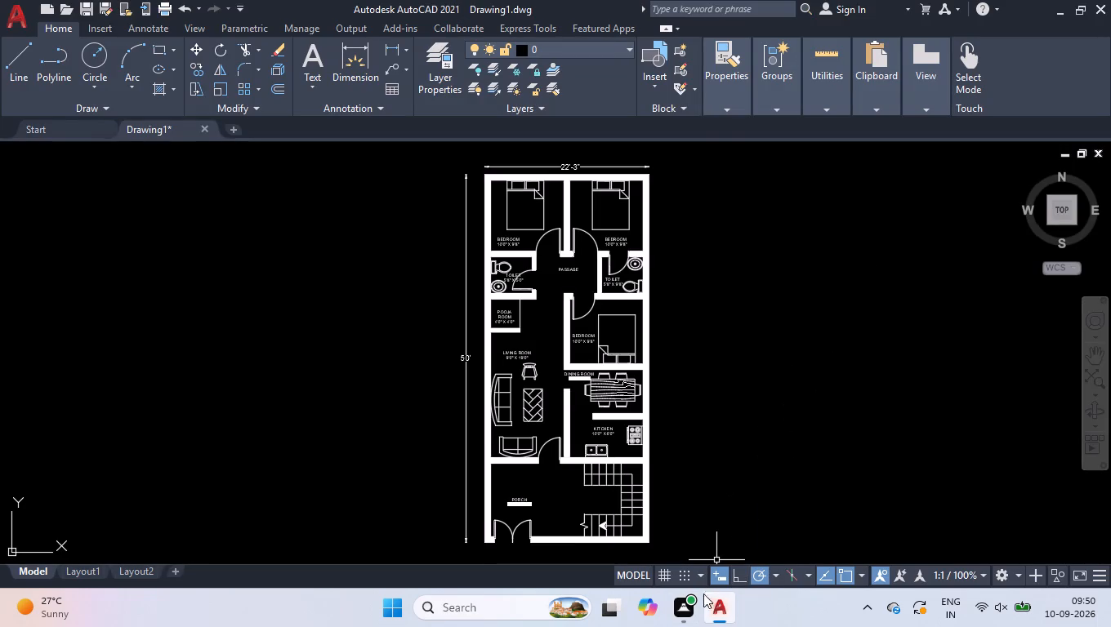
{"action": "left_click", "coordinate": [78, 571]}
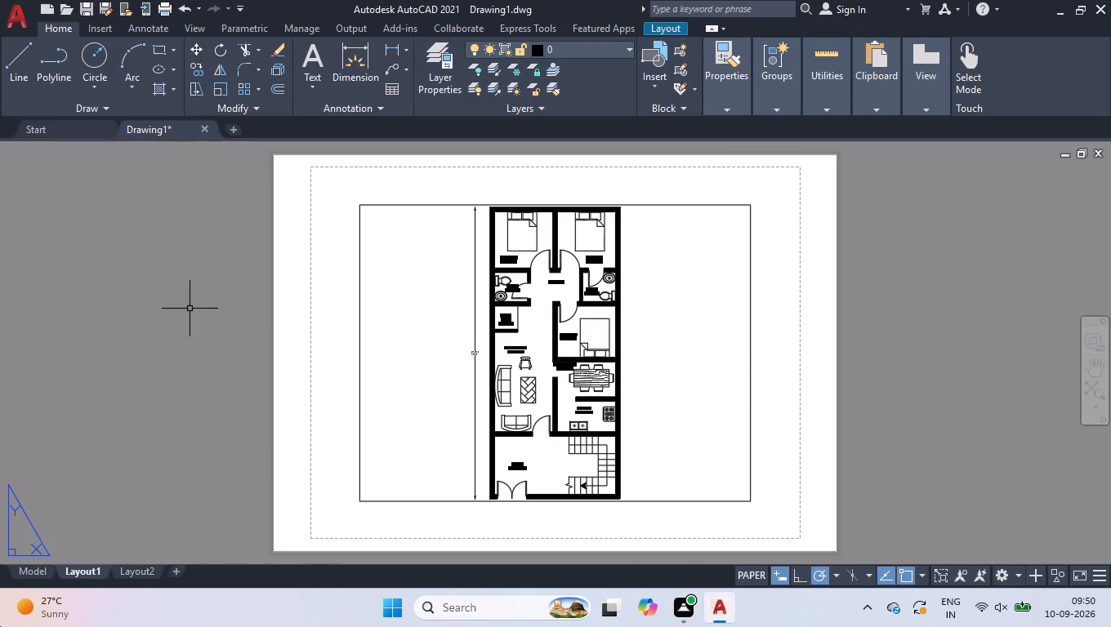
{"action": "left_click_drag", "start_coordinate": [320, 539], "coordinate": [304, 536]}
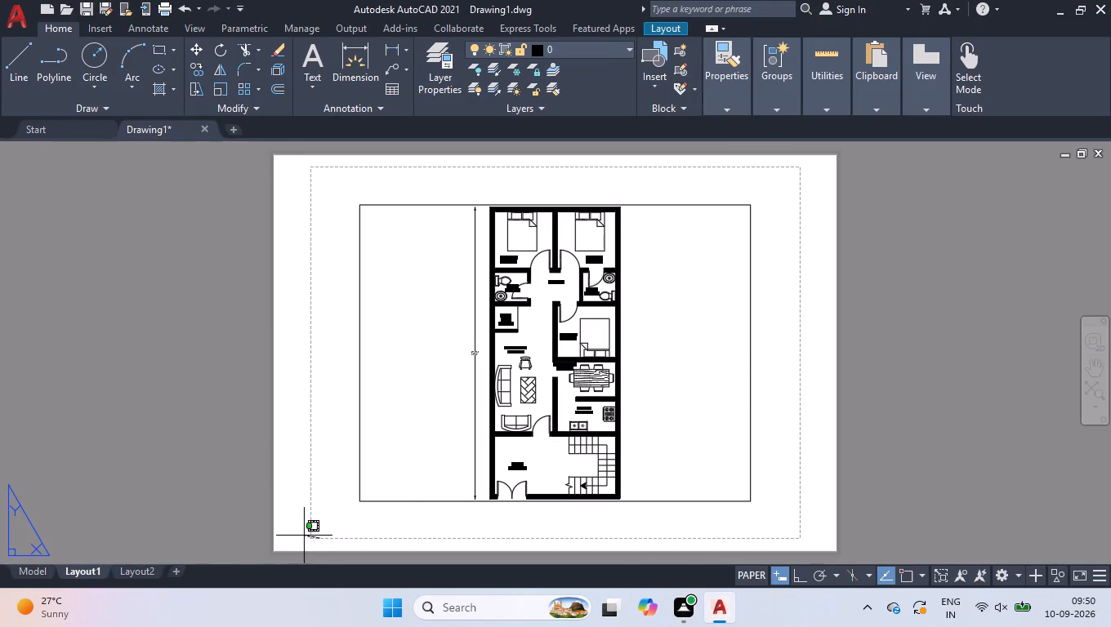
{"action": "left_click_drag", "start_coordinate": [304, 536], "coordinate": [303, 535]}
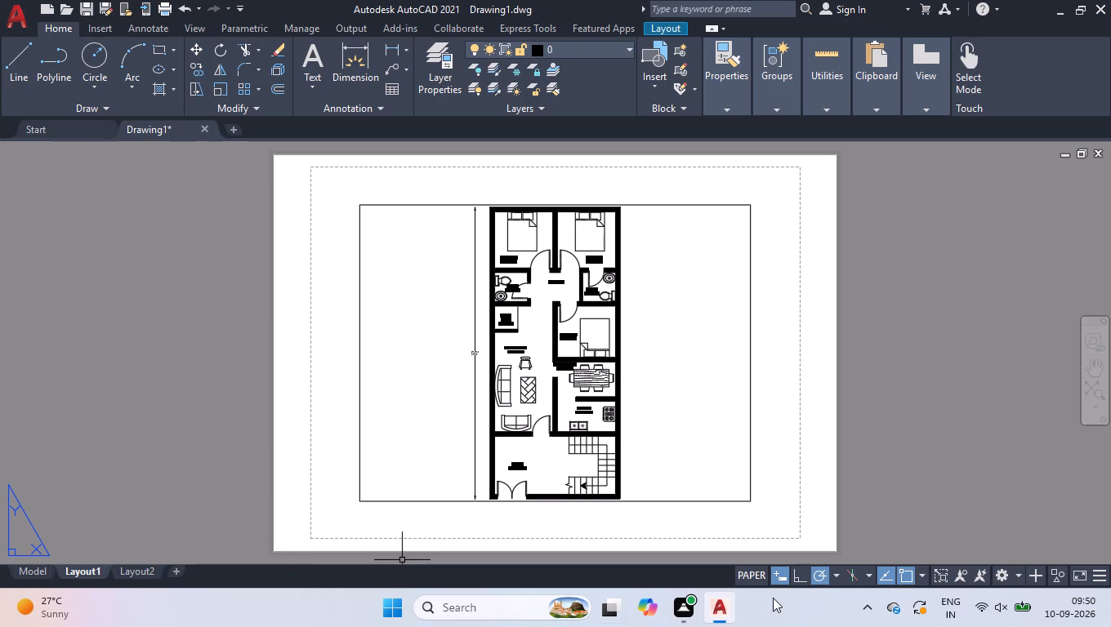
{"action": "left_click", "coordinate": [793, 155]}
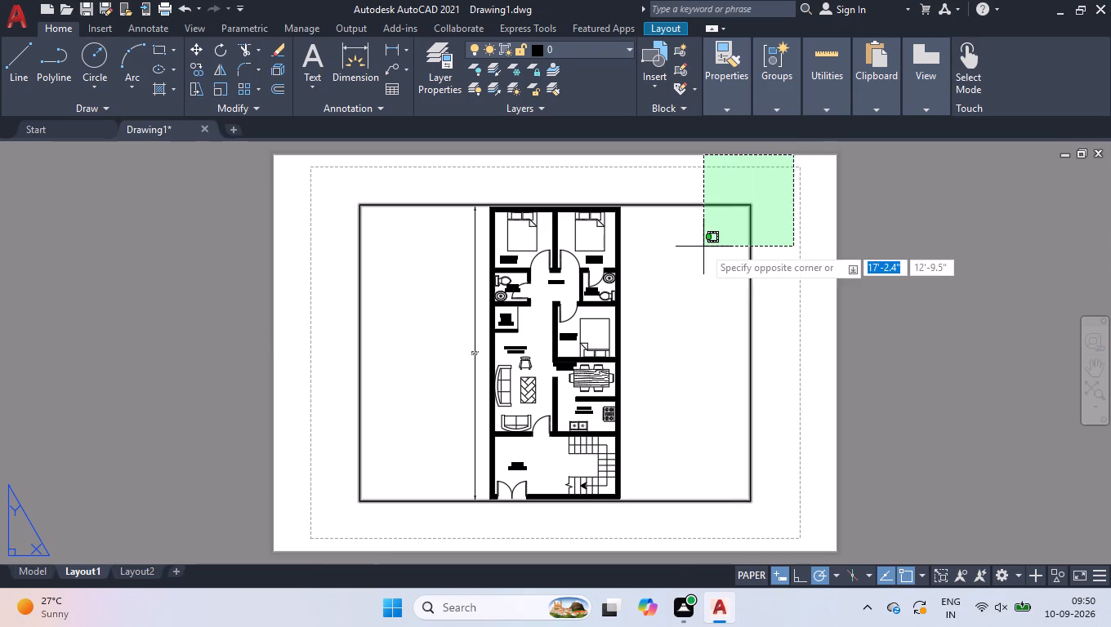
{"action": "left_click", "coordinate": [701, 247]}
{"action": "key", "text": "Delete"}
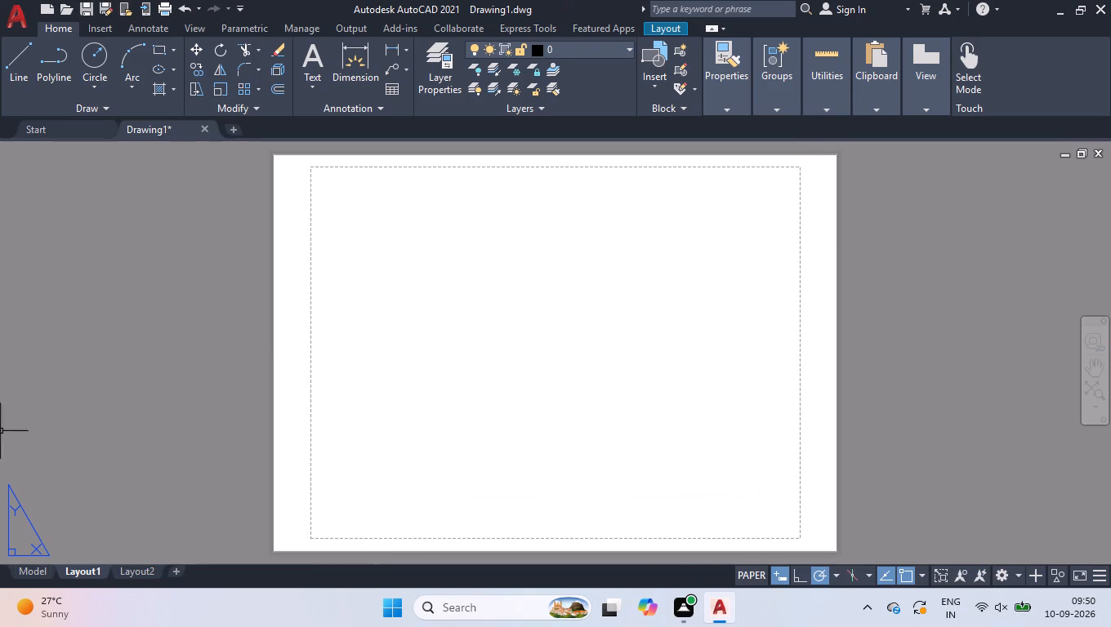
Modify Layout1's page setup to use the DWG To PDF.pc3 plotter and ISO full bleed A3 (420.00 x 297.00 MM) paper.
{"action": "right_click", "coordinate": [84, 571]}
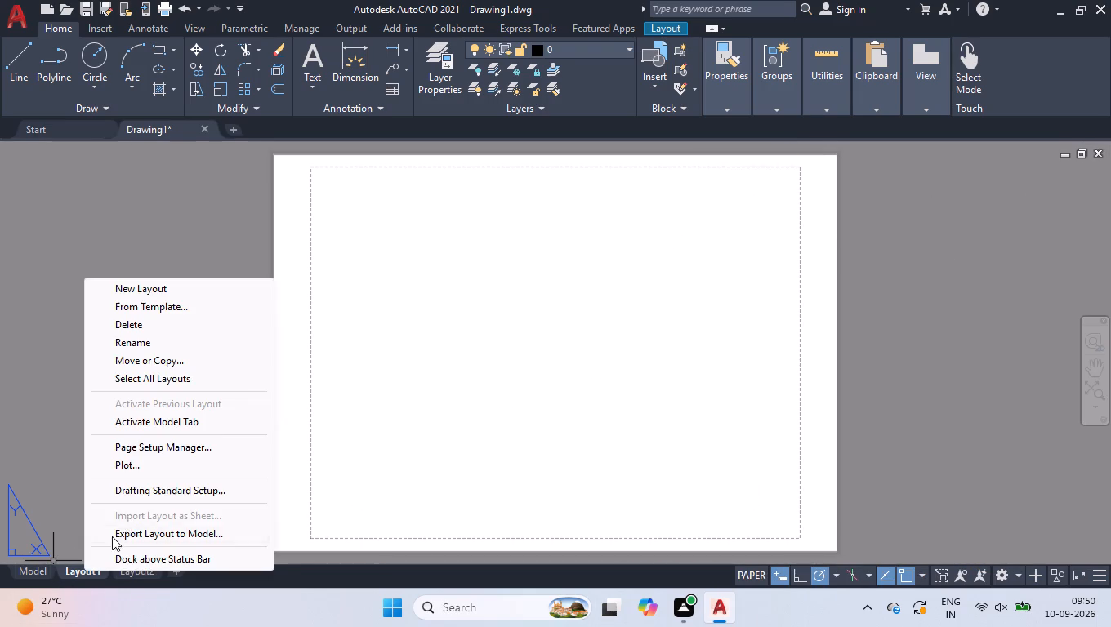
{"action": "left_click", "coordinate": [200, 447]}
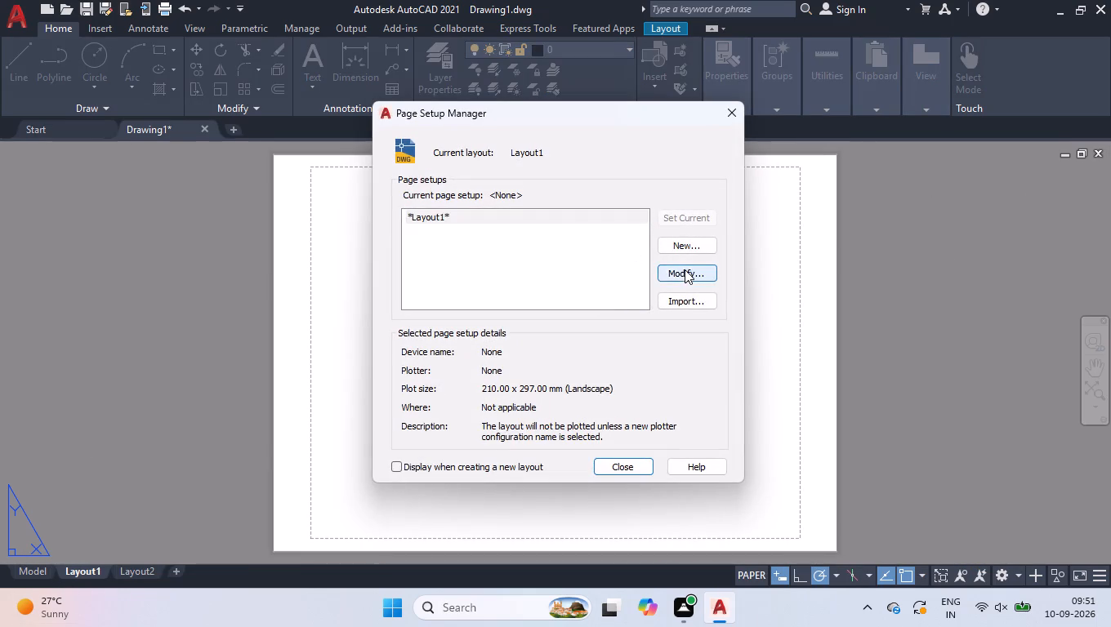
{"action": "left_click", "coordinate": [685, 269]}
{"action": "left_click", "coordinate": [468, 187]}
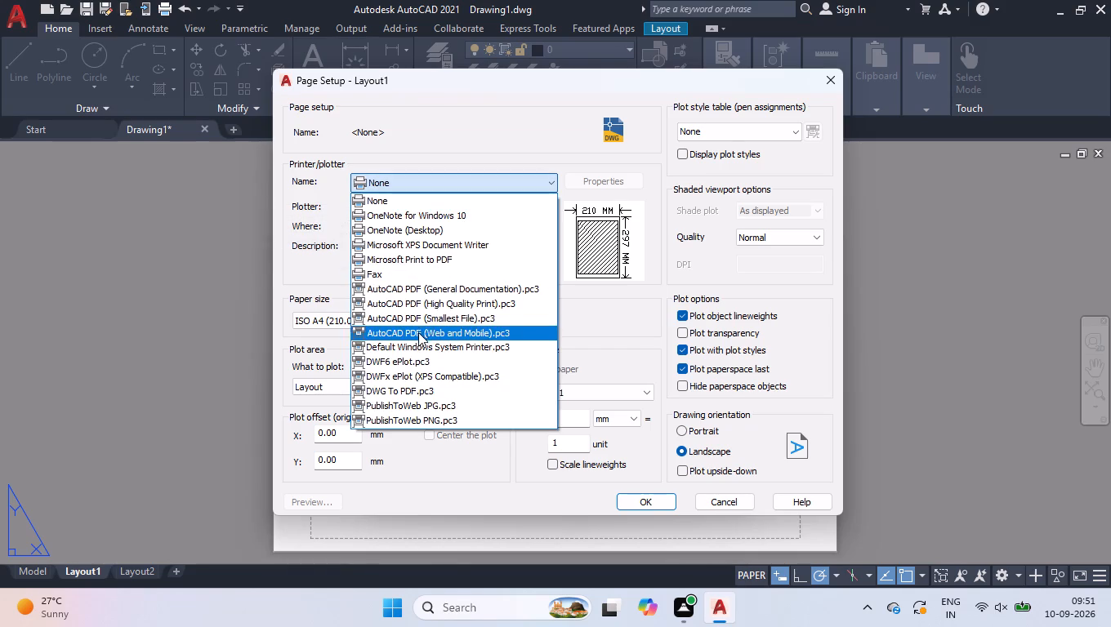
{"action": "left_click", "coordinate": [404, 398]}
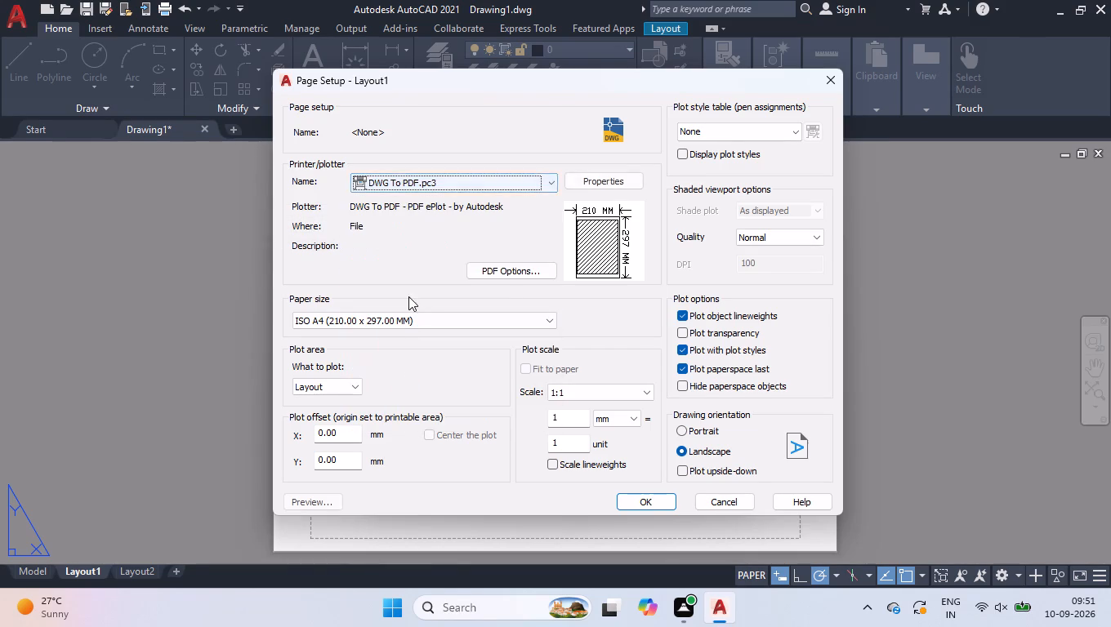
{"action": "left_click", "coordinate": [403, 327]}
{"action": "scroll", "coordinate": [398, 161], "scroll_direction": "up", "scroll_amount": 13}
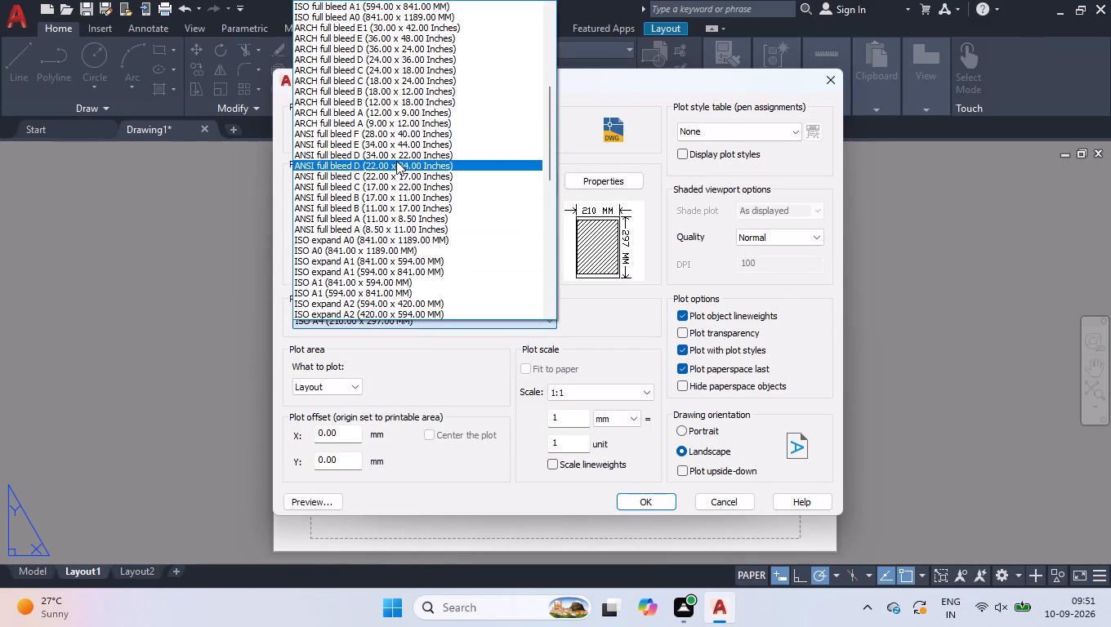
{"action": "scroll", "coordinate": [396, 161], "scroll_direction": "up", "scroll_amount": 4}
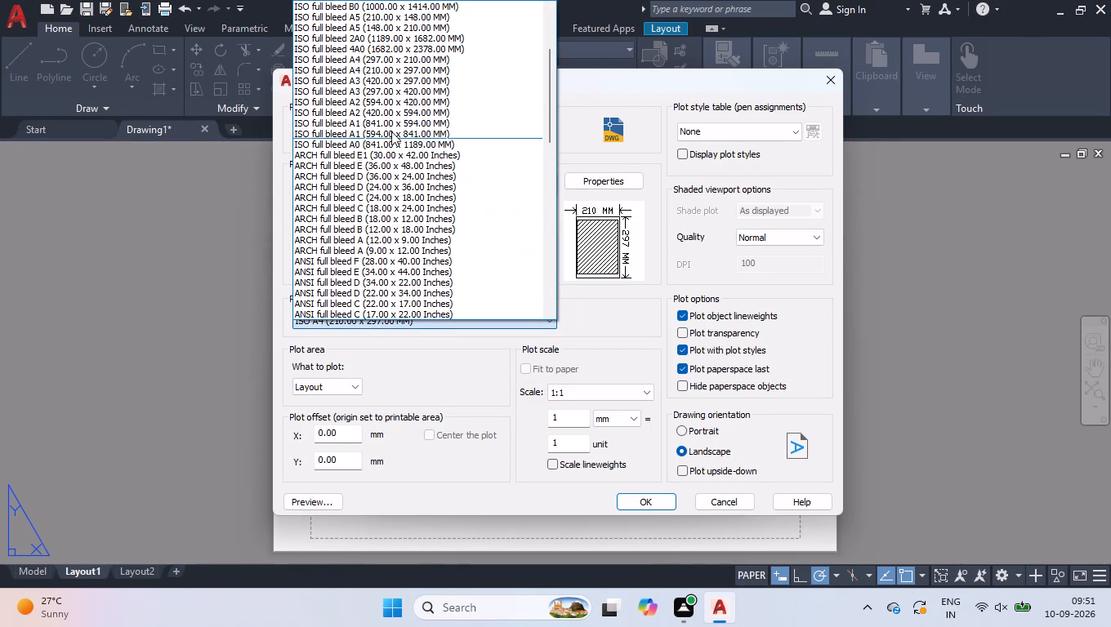
{"action": "left_click", "coordinate": [402, 80]}
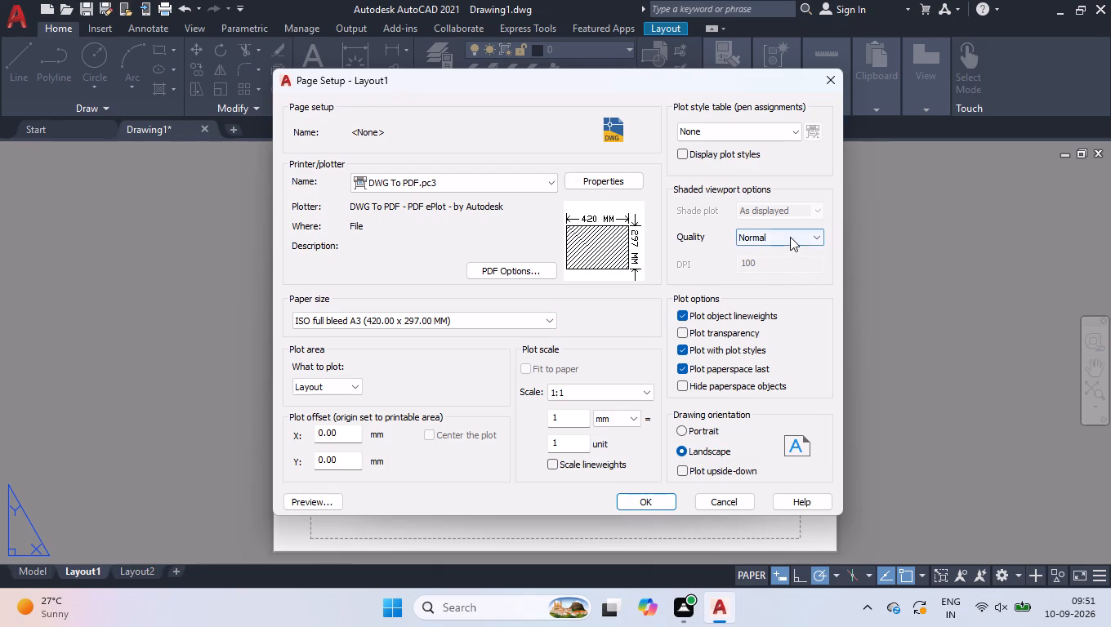
Set the shaded viewport quality to Maximum, keep the plot area as Layout, and apply Layout1's page setup.
{"action": "left_click", "coordinate": [790, 237]}
{"action": "left_click", "coordinate": [762, 296]}
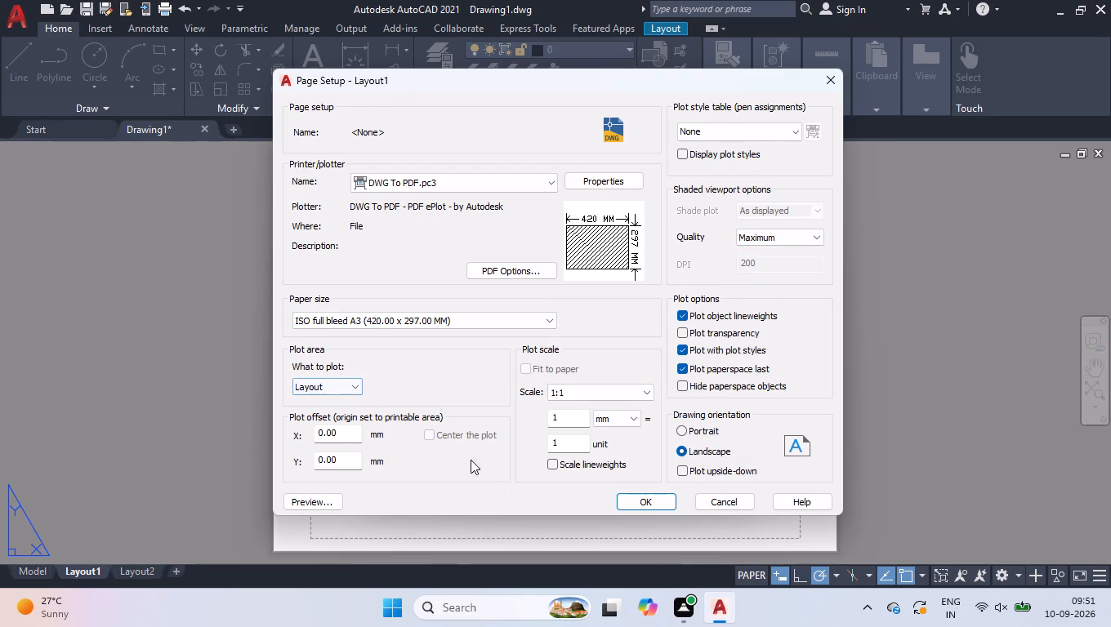
{"action": "left_click", "coordinate": [293, 385]}
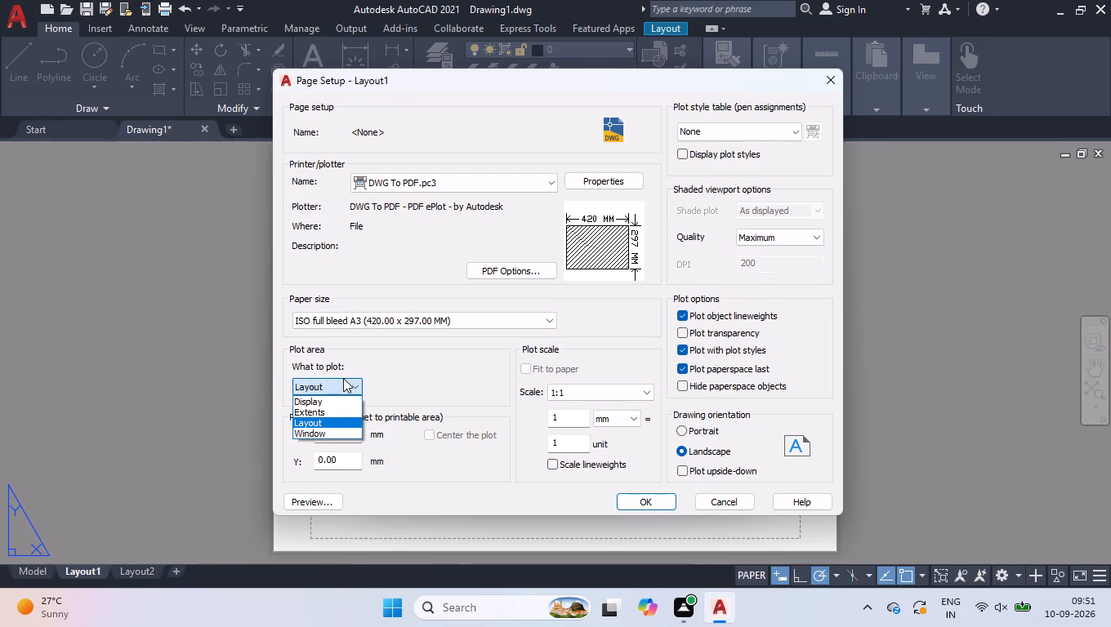
{"action": "left_click", "coordinate": [344, 378]}
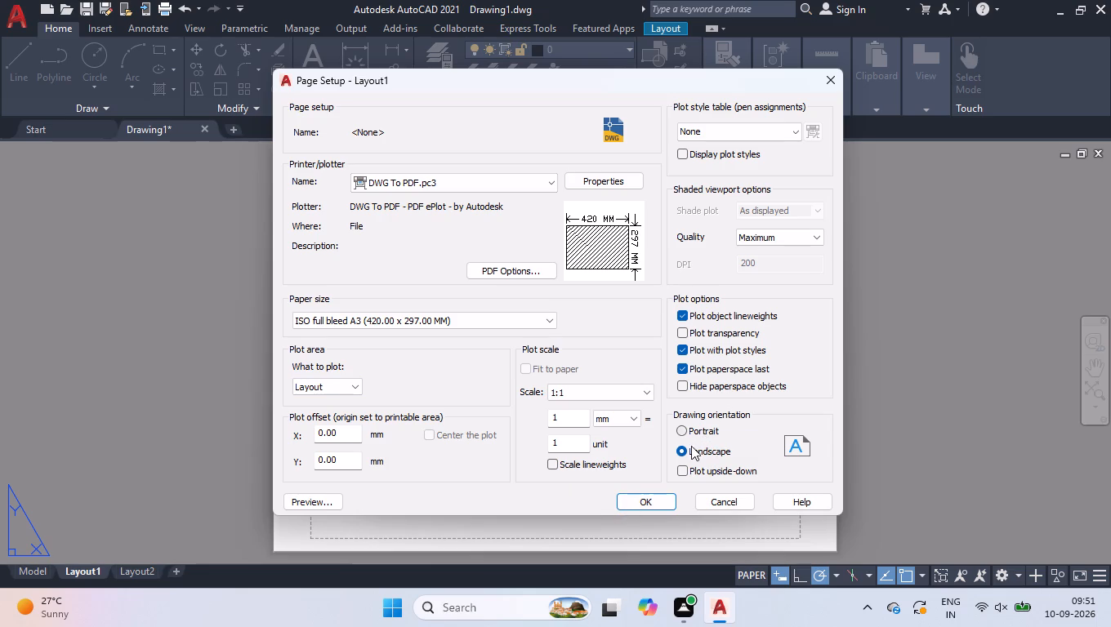
{"action": "left_click", "coordinate": [640, 497]}
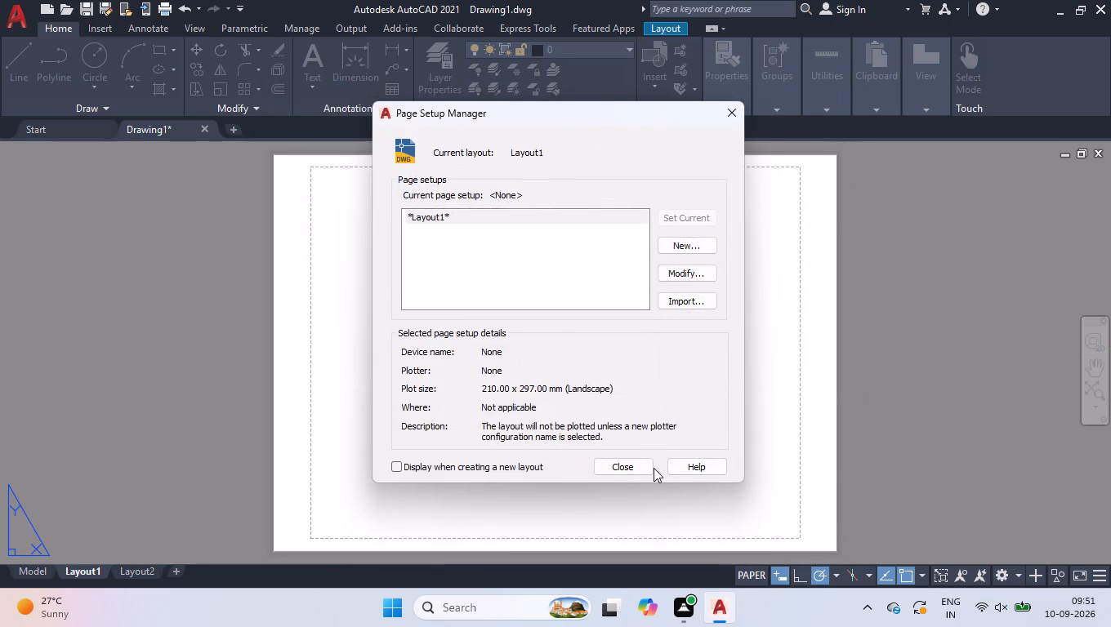
{"action": "left_click", "coordinate": [650, 469]}
Create a viewport on Layout1 from 0,0 to 420,297 covering the whole A3 sheet.
{"action": "type", "text": "MV"}
{"action": "key", "text": "Return"}
{"action": "type", "text": "0,0"}
{"action": "key", "text": "Return"}
{"action": "type", "text": "420,297"}
{"action": "key", "text": "Return"}
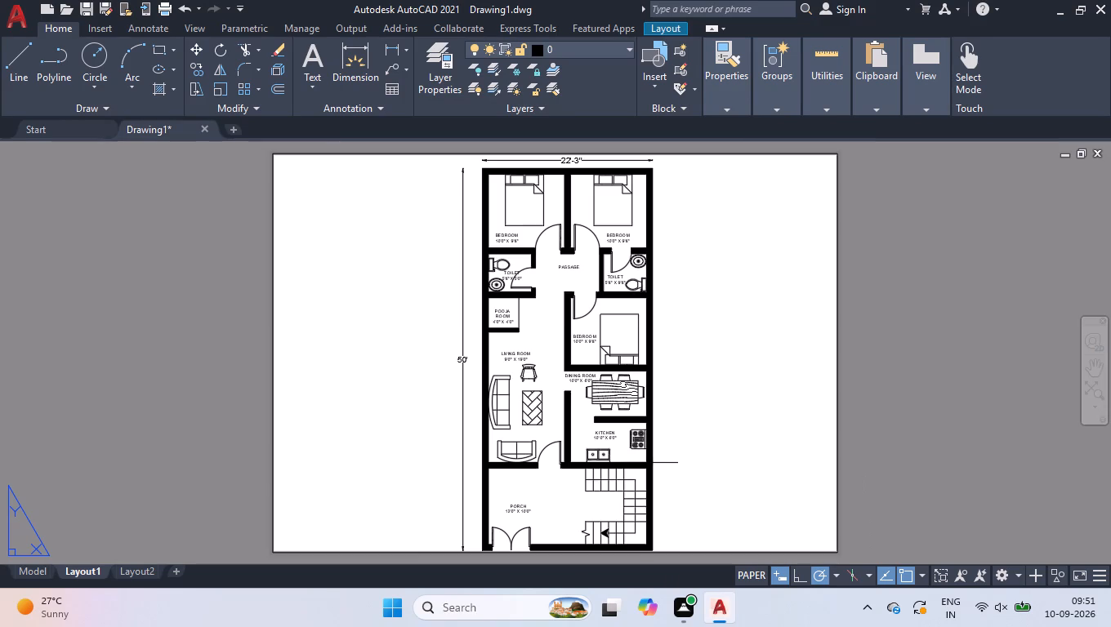
Switch to Layout2 and delete its existing viewport.
{"action": "left_click", "coordinate": [148, 572]}
{"action": "left_click", "coordinate": [446, 207]}
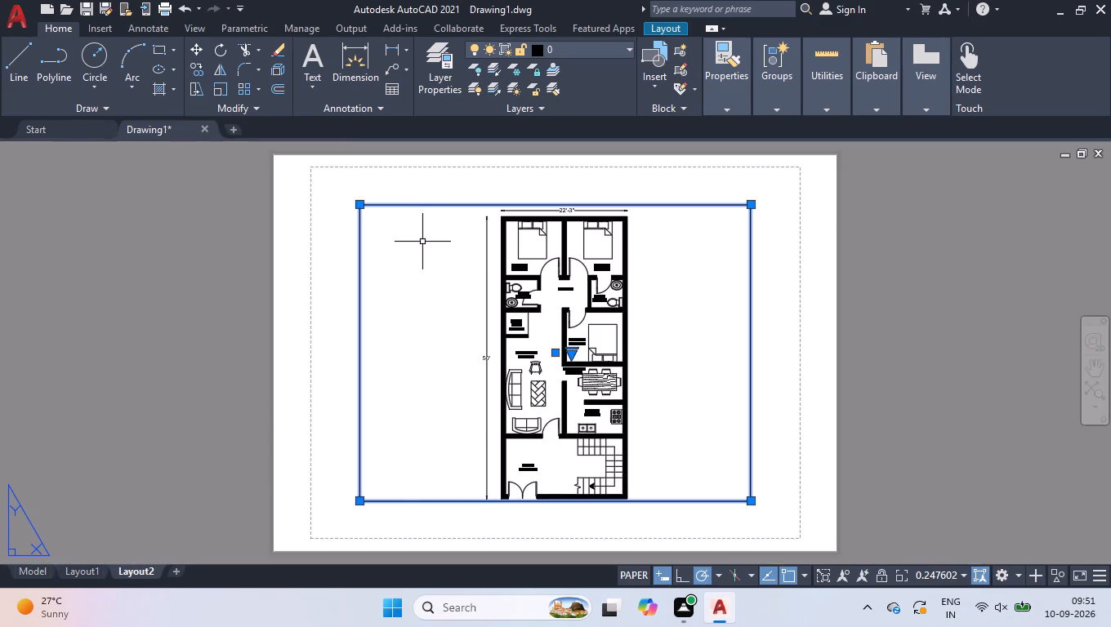
{"action": "key", "text": "Delete"}
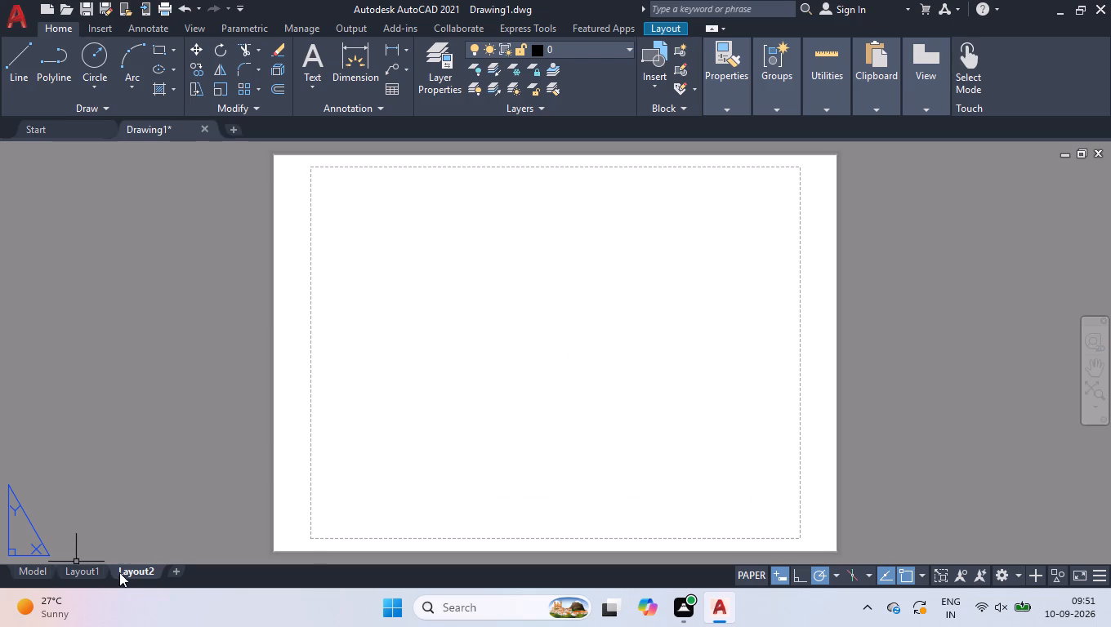
Modify Layout2's page setup to use the DWG To PDF.pc3 plotter and ISO full bleed A3 (420.00 x 297.00 MM) paper.
{"action": "right_click", "coordinate": [119, 572]}
{"action": "left_click", "coordinate": [220, 447]}
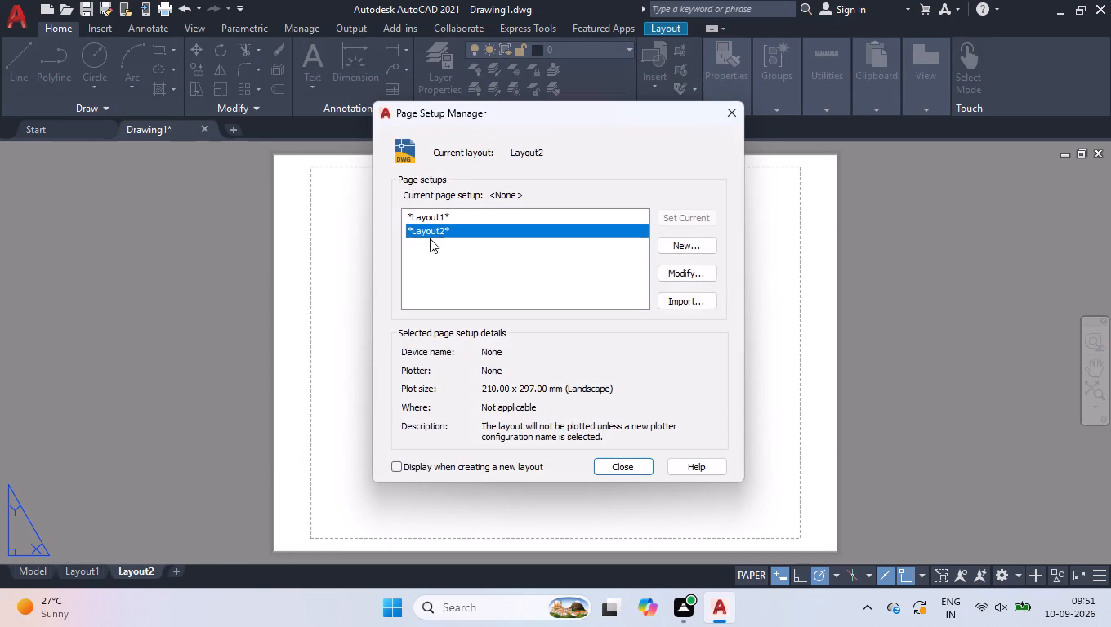
{"action": "left_click", "coordinate": [672, 273]}
{"action": "left_click", "coordinate": [444, 188]}
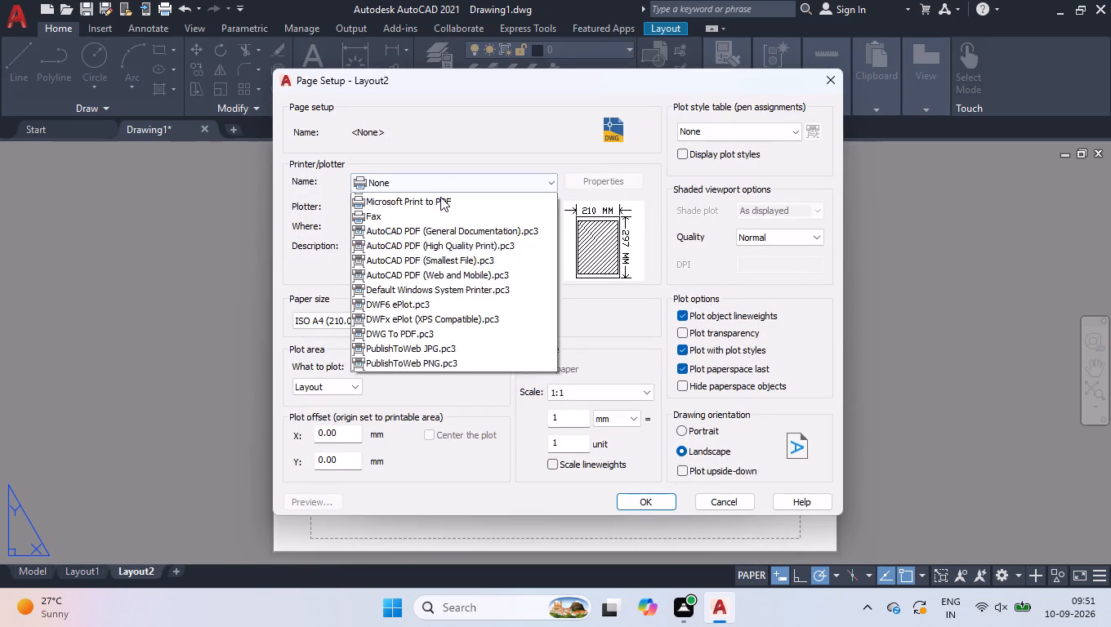
{"action": "left_click", "coordinate": [434, 389]}
{"action": "left_click", "coordinate": [435, 319]}
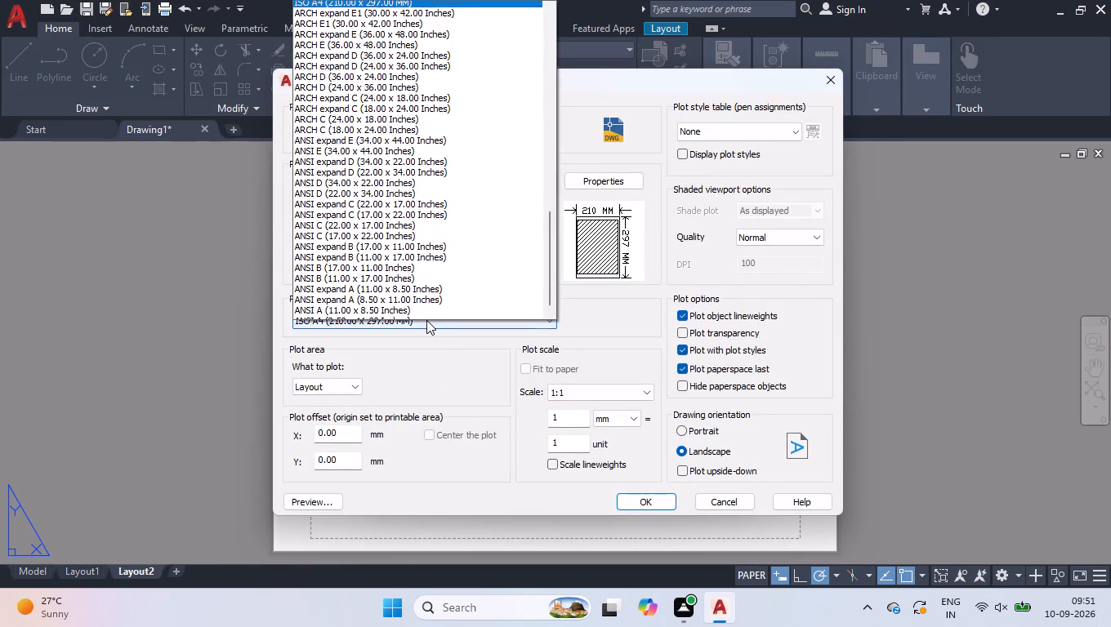
{"action": "scroll", "coordinate": [426, 320], "scroll_direction": "up", "scroll_amount": 15}
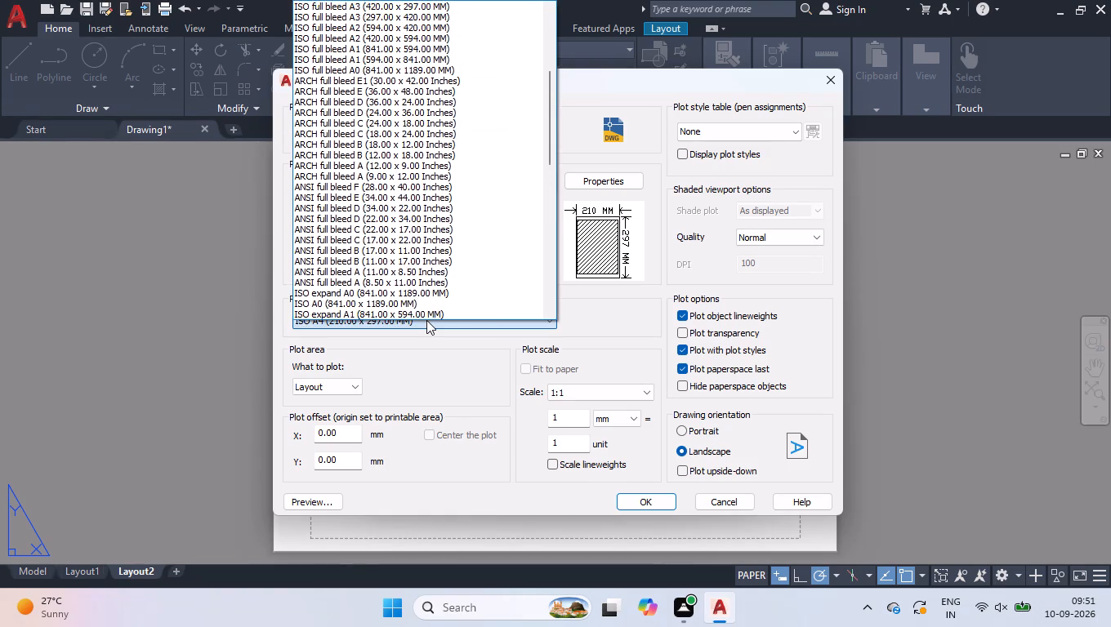
{"action": "scroll", "coordinate": [426, 320], "scroll_direction": "up", "scroll_amount": 2}
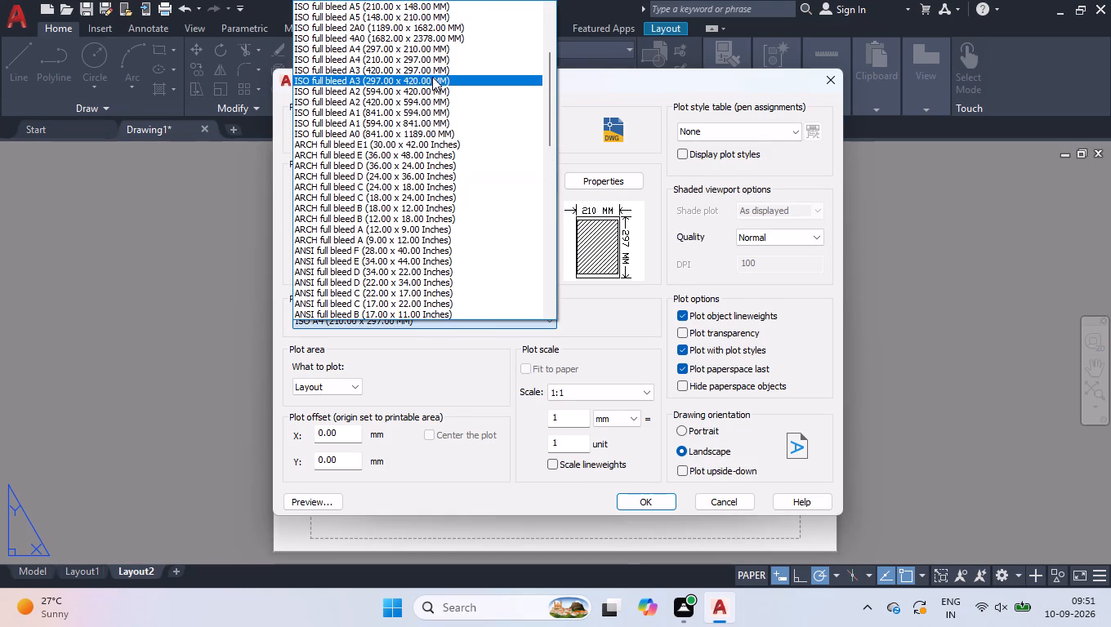
{"action": "left_click", "coordinate": [432, 69]}
Set the shaded viewport quality to Maximum and the drawing orientation to Portrait, and apply Layout2's page setup.
{"action": "left_click", "coordinate": [770, 237]}
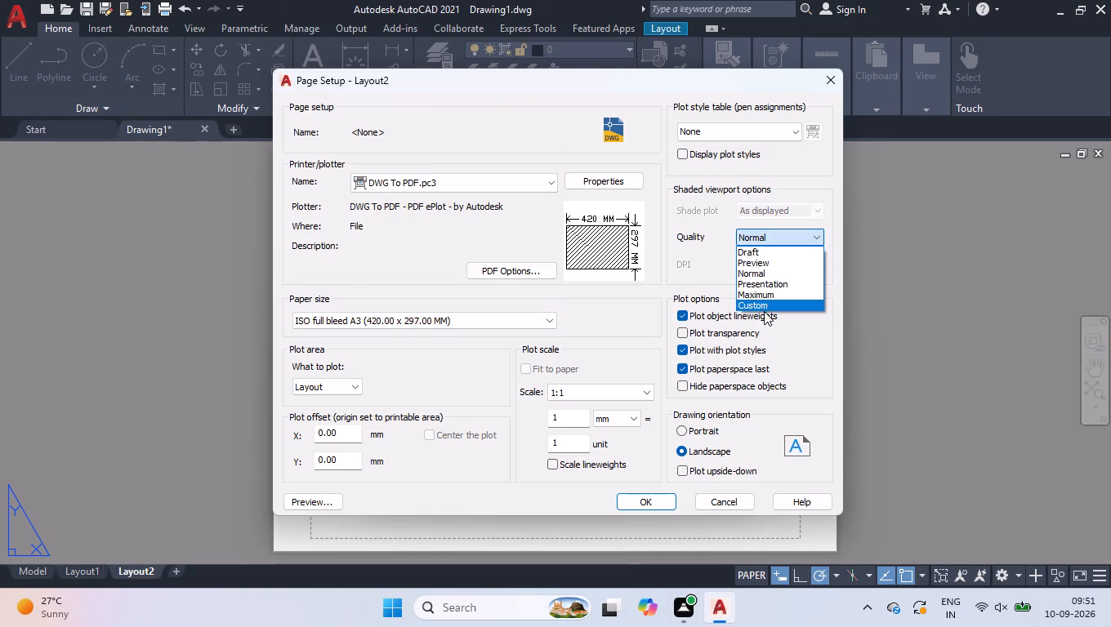
{"action": "left_click", "coordinate": [766, 292]}
{"action": "left_click", "coordinate": [718, 429]}
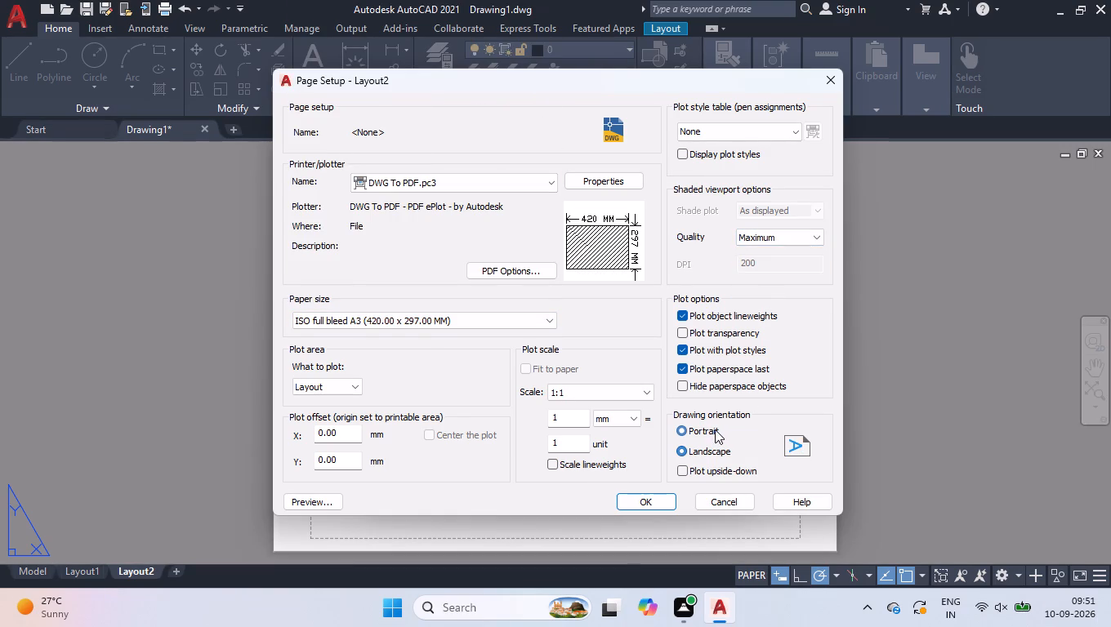
{"action": "left_click", "coordinate": [642, 502]}
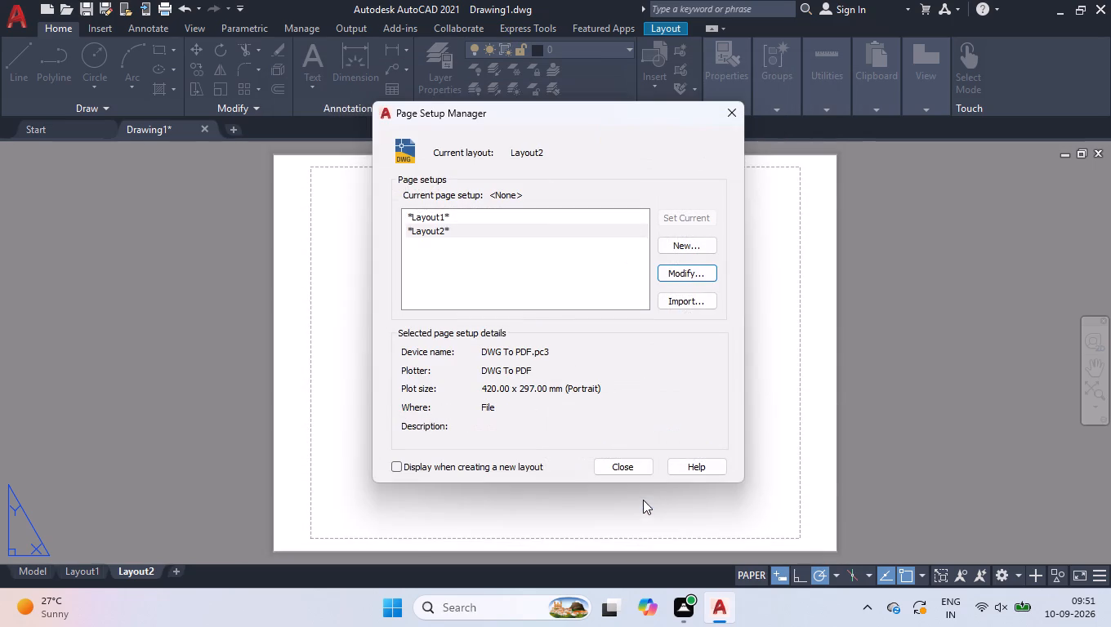
{"action": "left_click", "coordinate": [643, 465]}
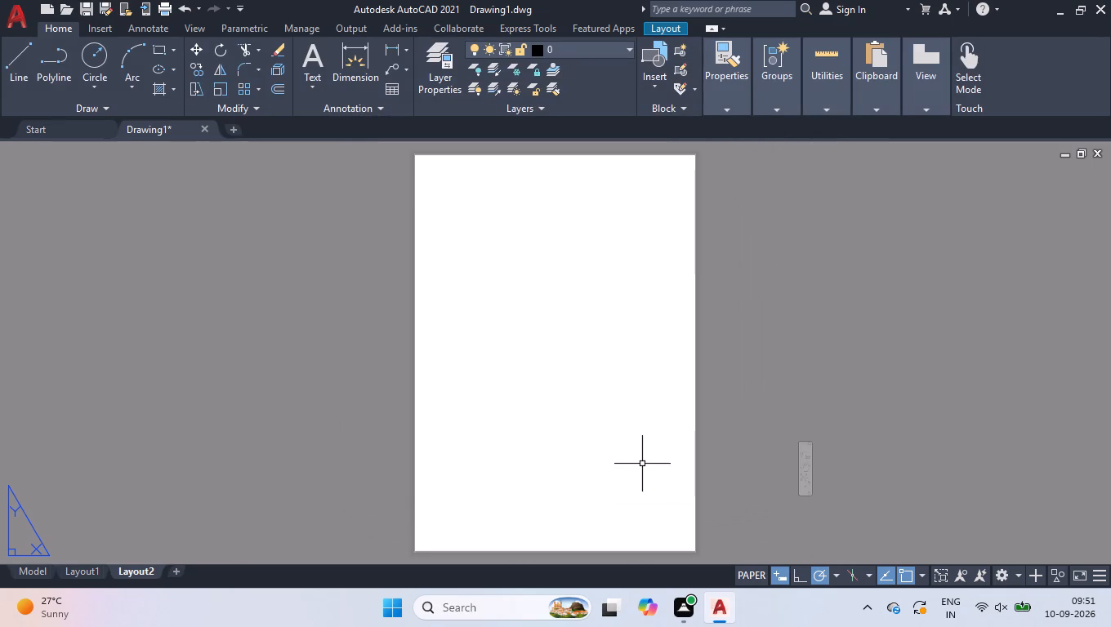
Create a viewport on Layout2 from 0,0 to 297,420 covering the whole portrait A3 sheet.
{"action": "type", "text": "0,0"}
{"action": "key", "text": "Return"}
{"action": "type", "text": "MV"}
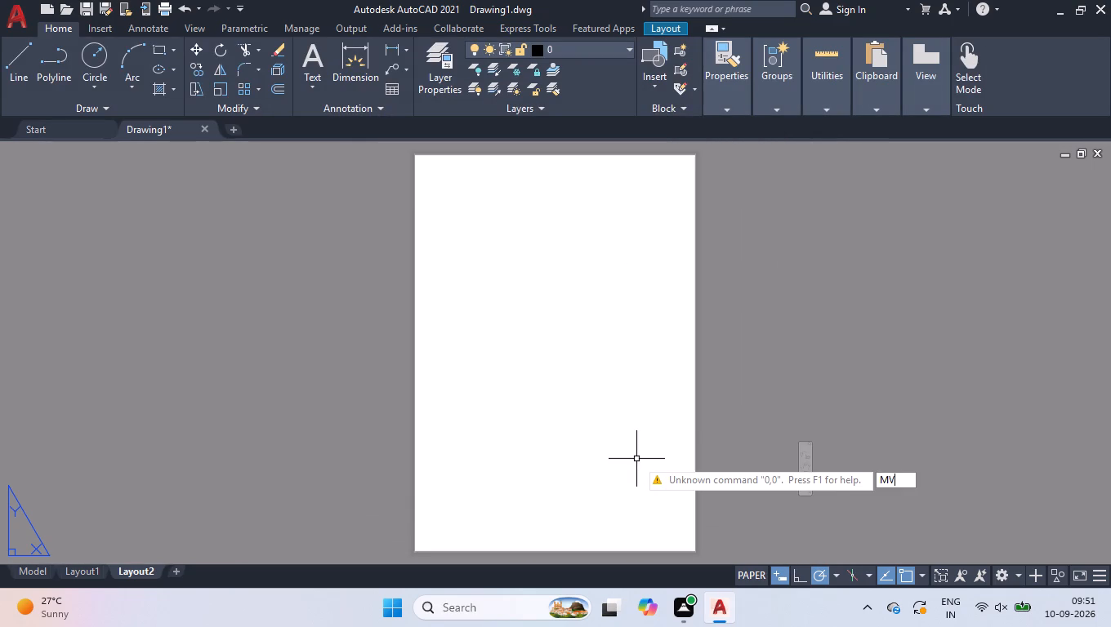
{"action": "key", "text": "Return"}
{"action": "type", "text": "0,0"}
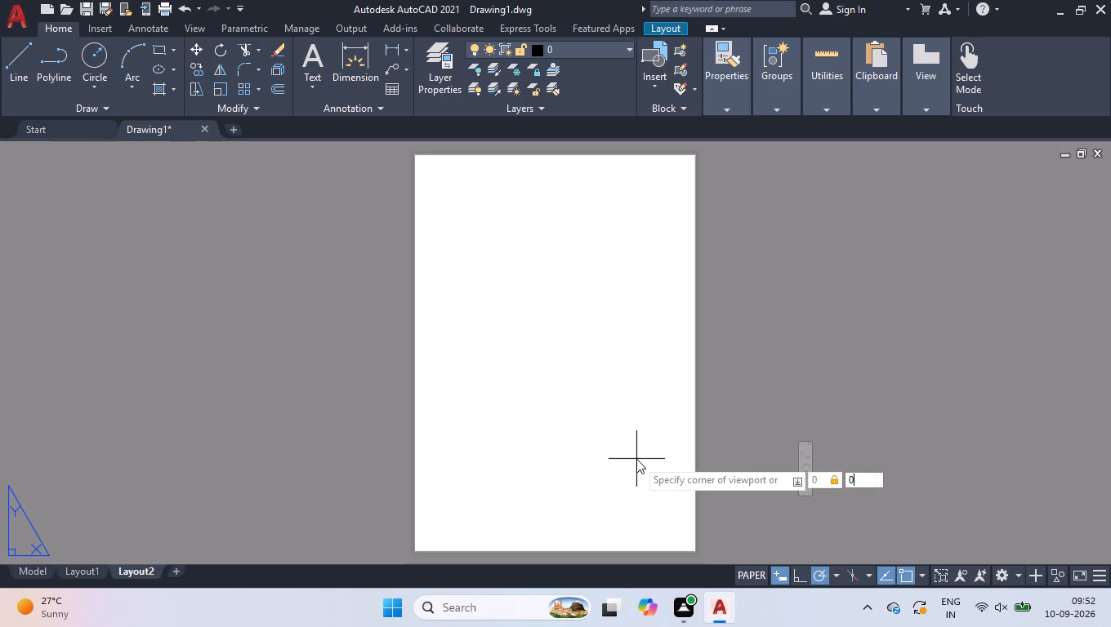
{"action": "key", "text": "Return"}
{"action": "type", "text": "297,2"}
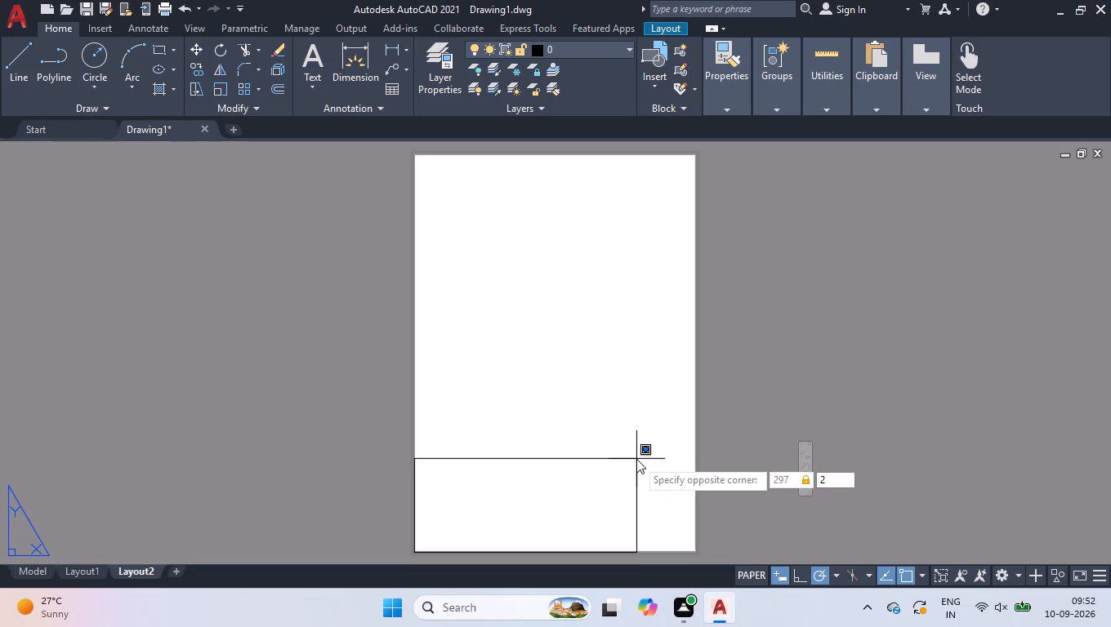
{"action": "key", "text": "BackSpace"}
{"action": "type", "text": "420"}
{"action": "key", "text": "Return"}
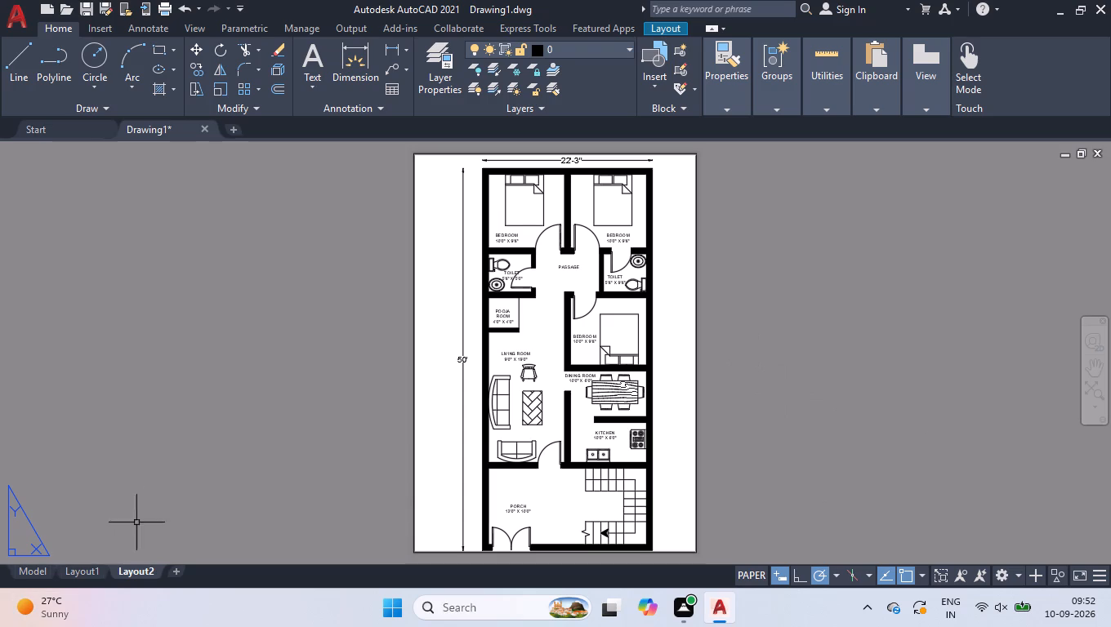
Return to Layout1 and export it as a PDF named 10-9-2 on the Desktop.
{"action": "left_click", "coordinate": [83, 567]}
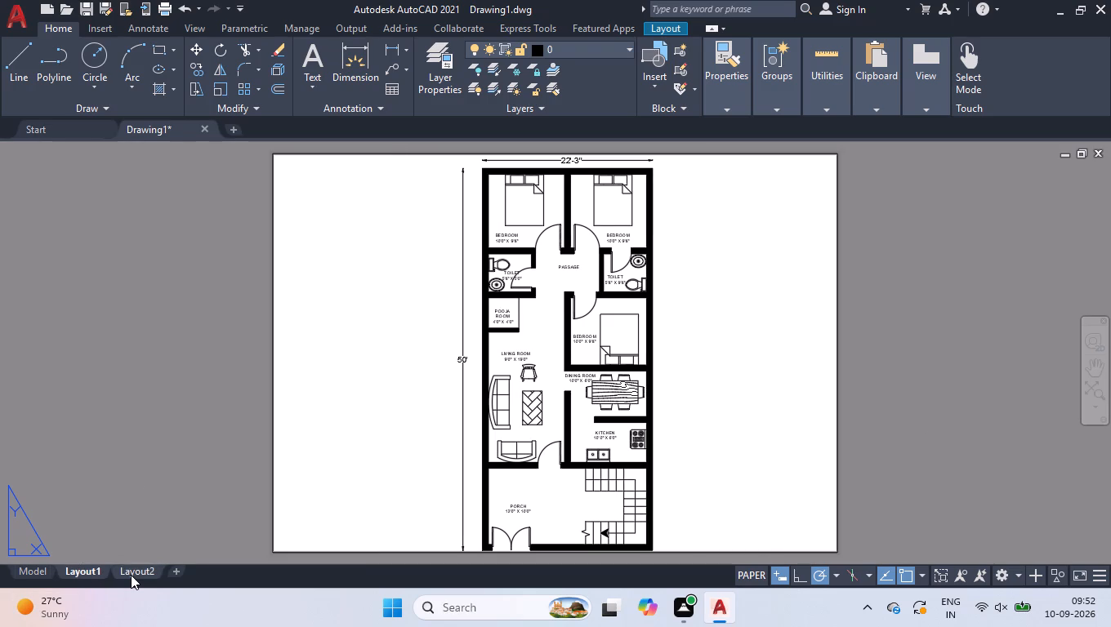
{"action": "left_click", "coordinate": [132, 575]}
{"action": "left_click", "coordinate": [87, 571]}
{"action": "left_click", "coordinate": [13, 11]}
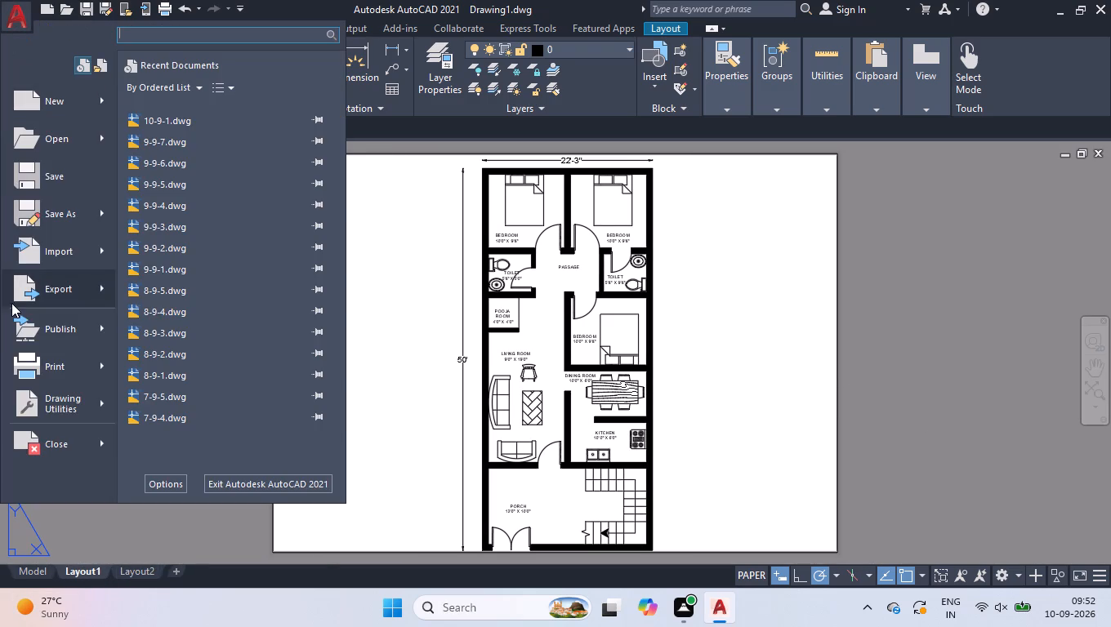
{"action": "left_click", "coordinate": [51, 290]}
{"action": "left_click", "coordinate": [294, 263]}
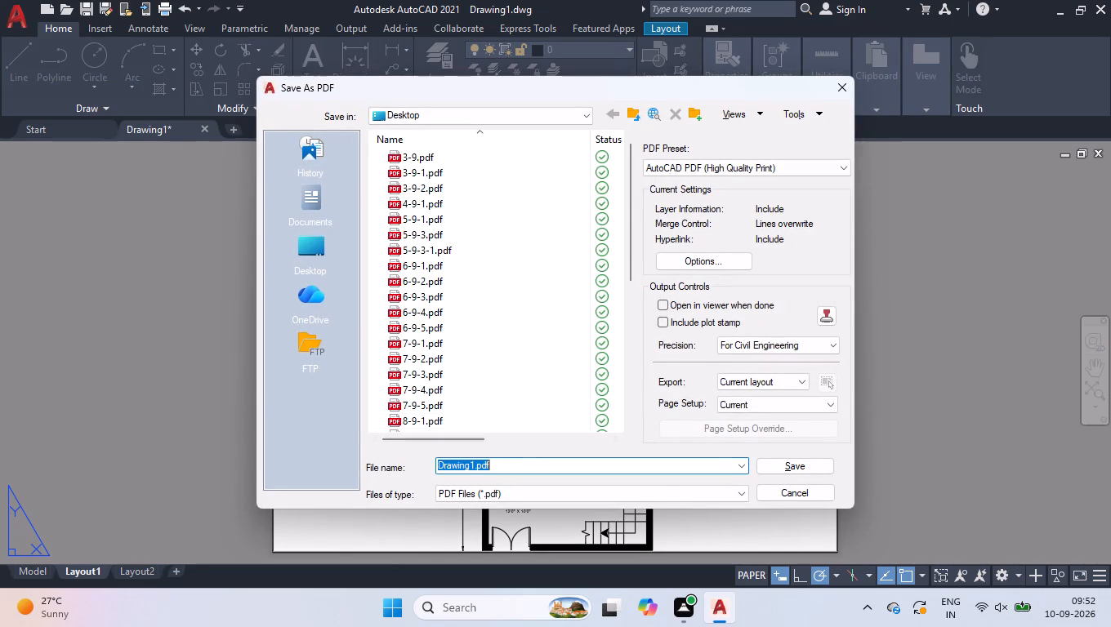
{"action": "key", "text": "9"}
{"action": "key", "text": "BackSpace"}
{"action": "type", "text": "10-"}
{"action": "type", "text": "9-2"}
{"action": "key", "text": "Return"}
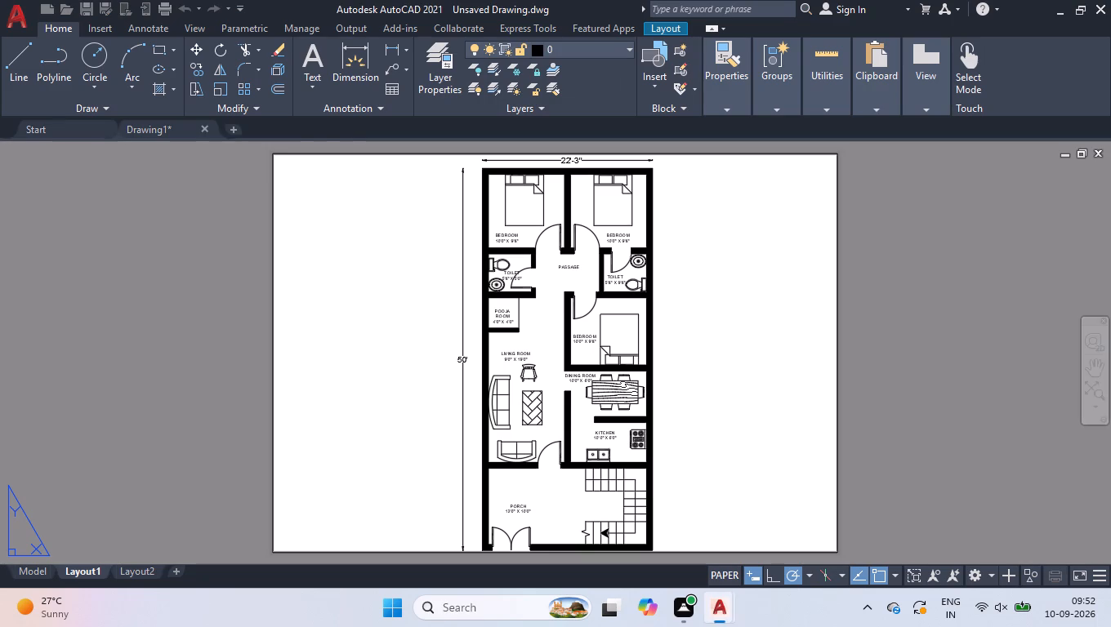
Return to model space and quit the program, saving the drawing as 10-9-2 in Documents.
{"action": "left_click", "coordinate": [44, 571]}
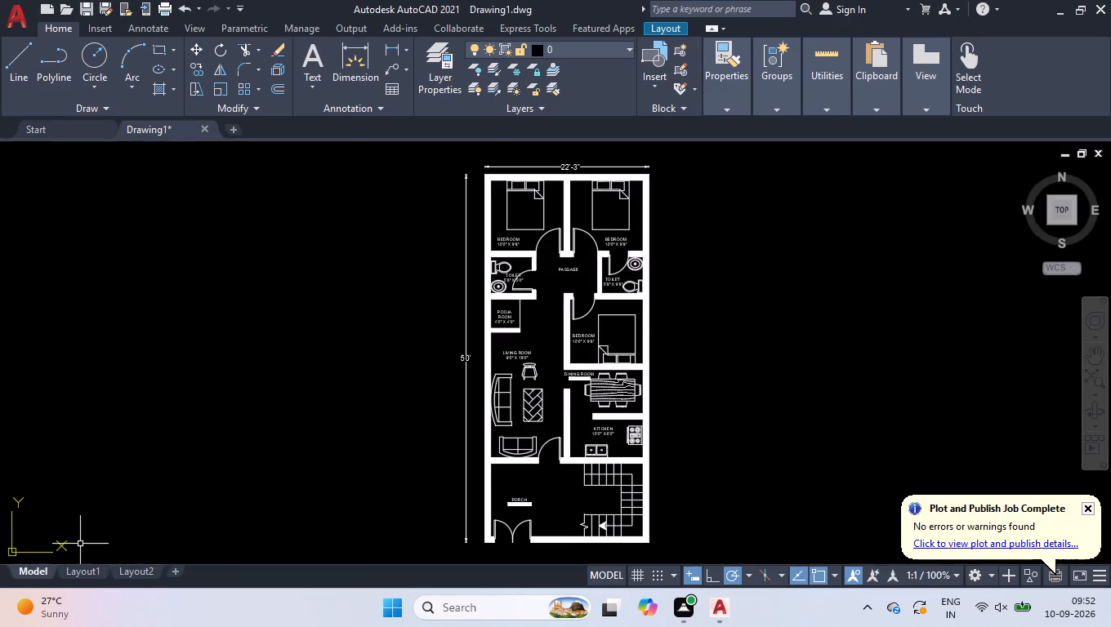
{"action": "key", "text": "ctrl+q"}
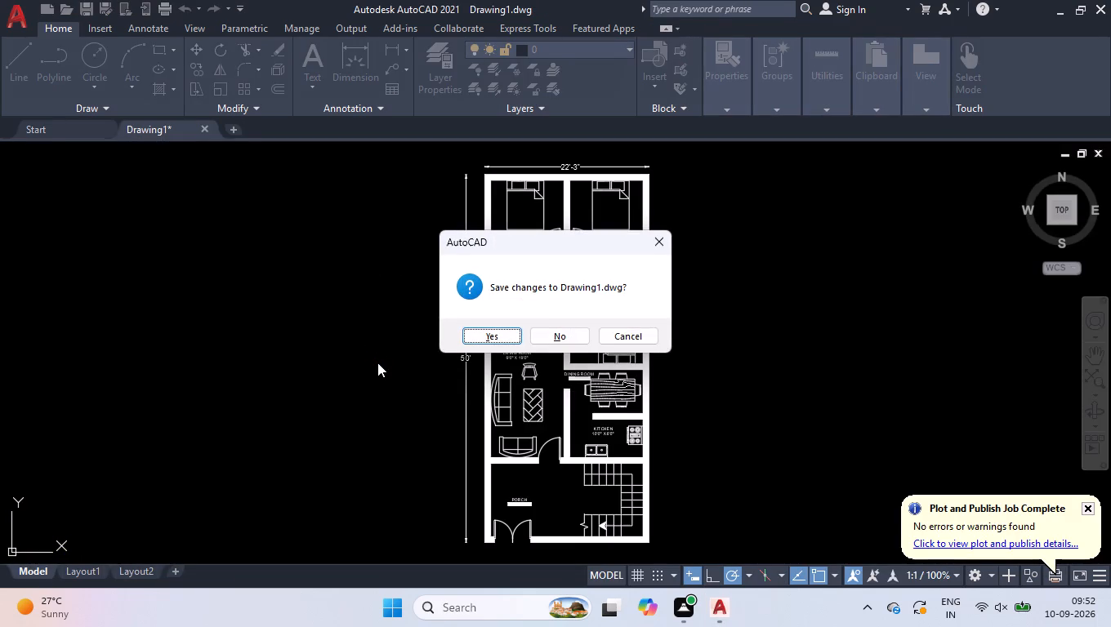
{"action": "key", "text": "Return"}
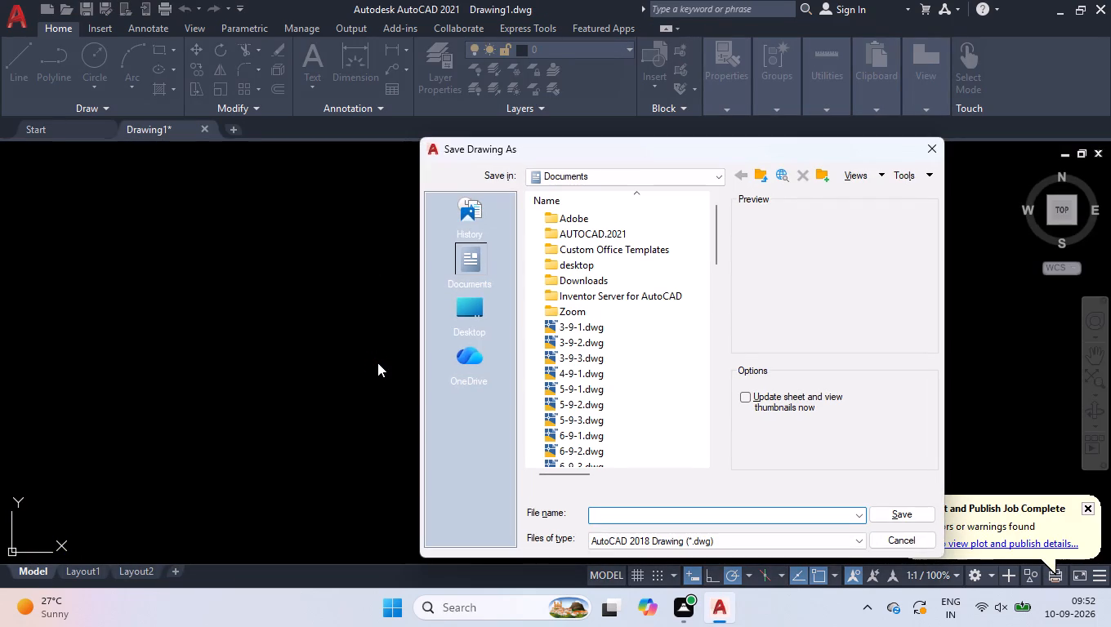
{"action": "type", "text": "10-9-2"}
{"action": "key", "text": "Return"}
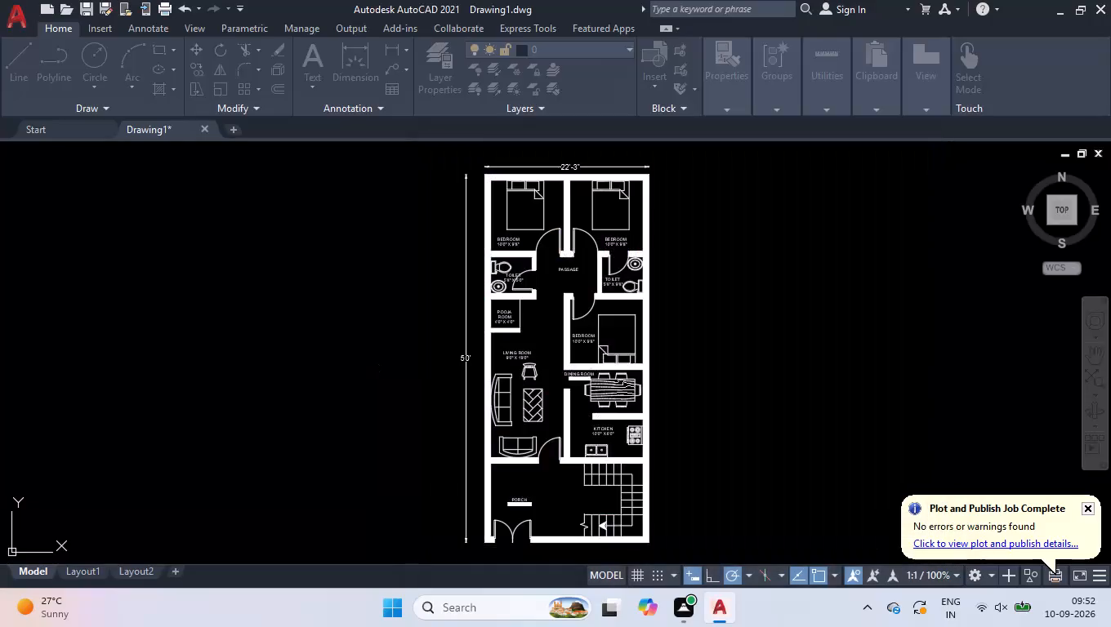
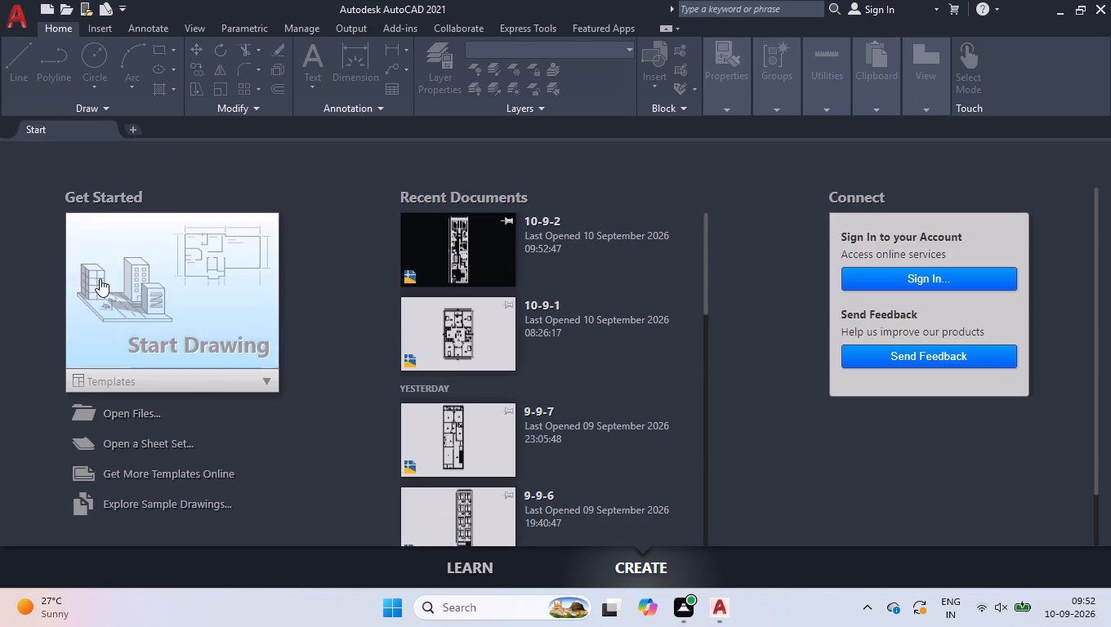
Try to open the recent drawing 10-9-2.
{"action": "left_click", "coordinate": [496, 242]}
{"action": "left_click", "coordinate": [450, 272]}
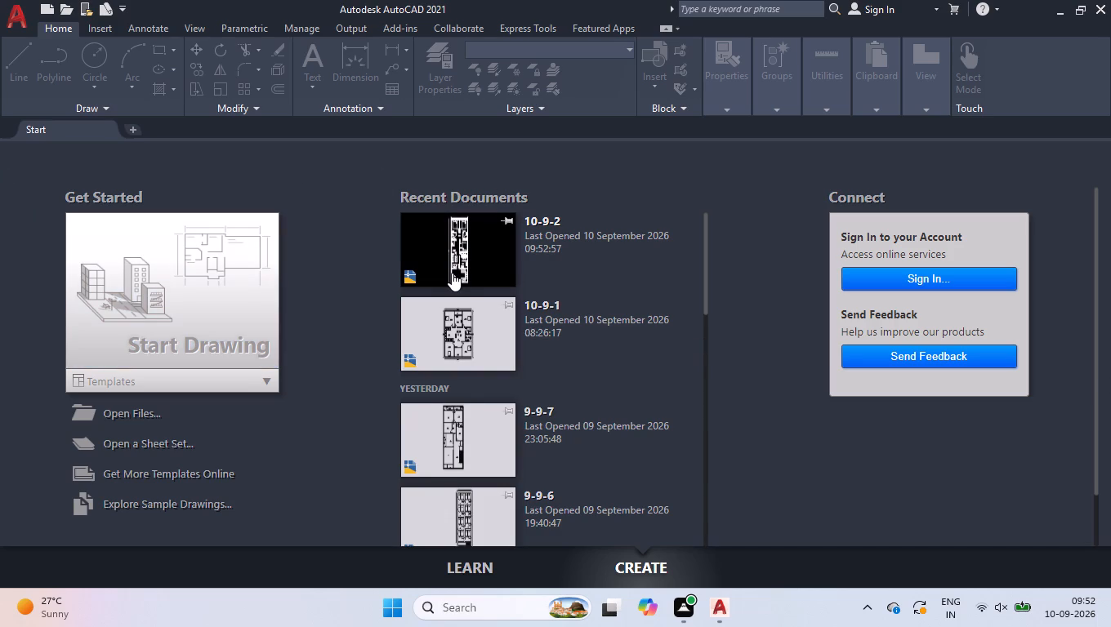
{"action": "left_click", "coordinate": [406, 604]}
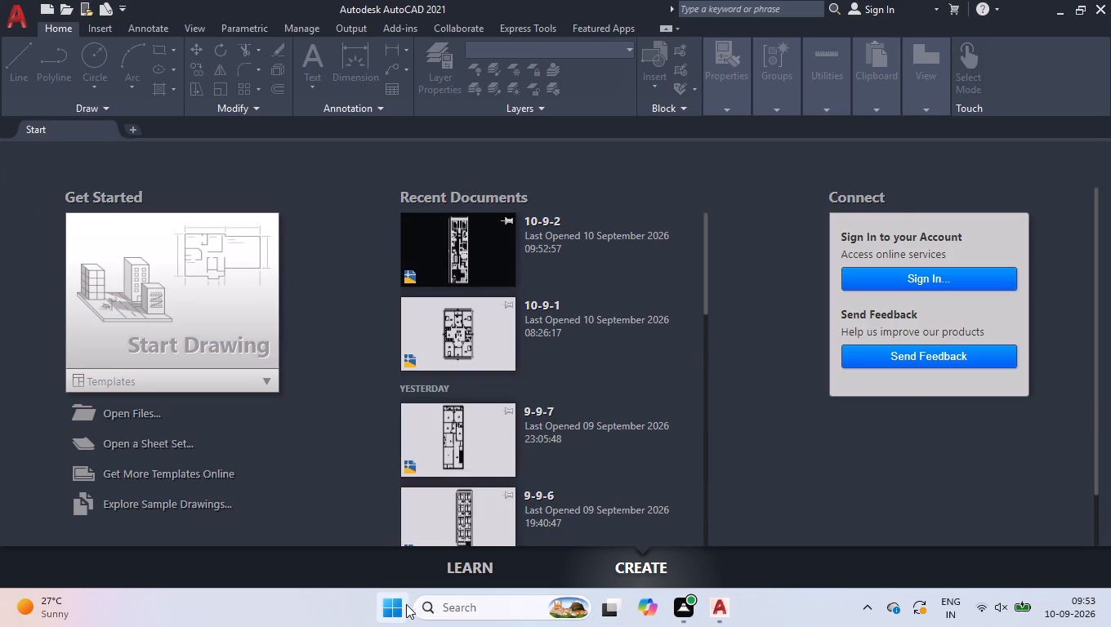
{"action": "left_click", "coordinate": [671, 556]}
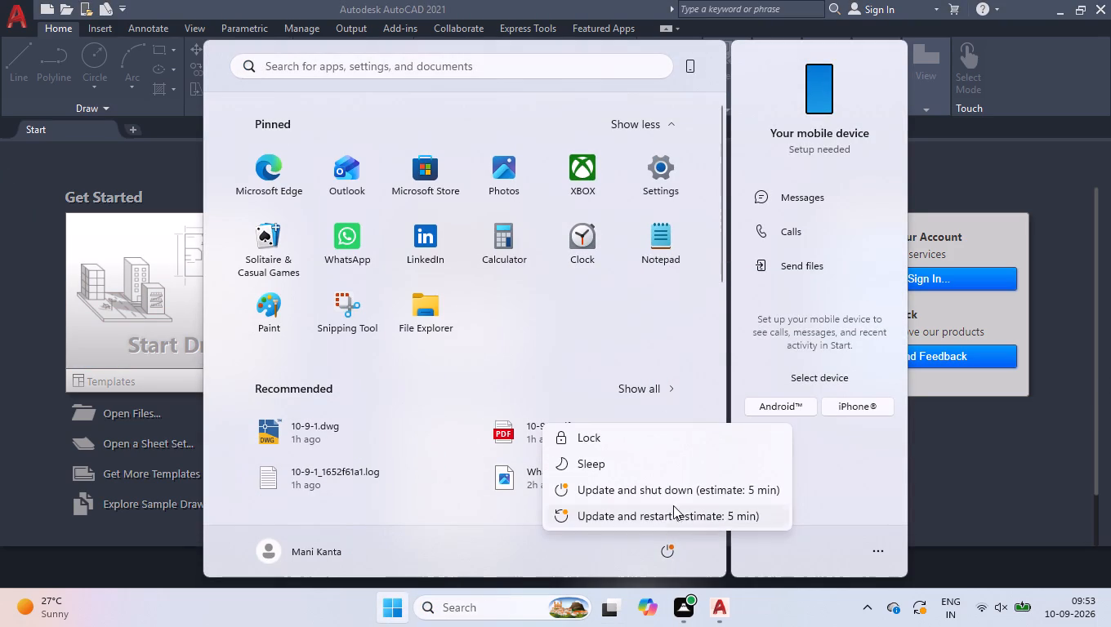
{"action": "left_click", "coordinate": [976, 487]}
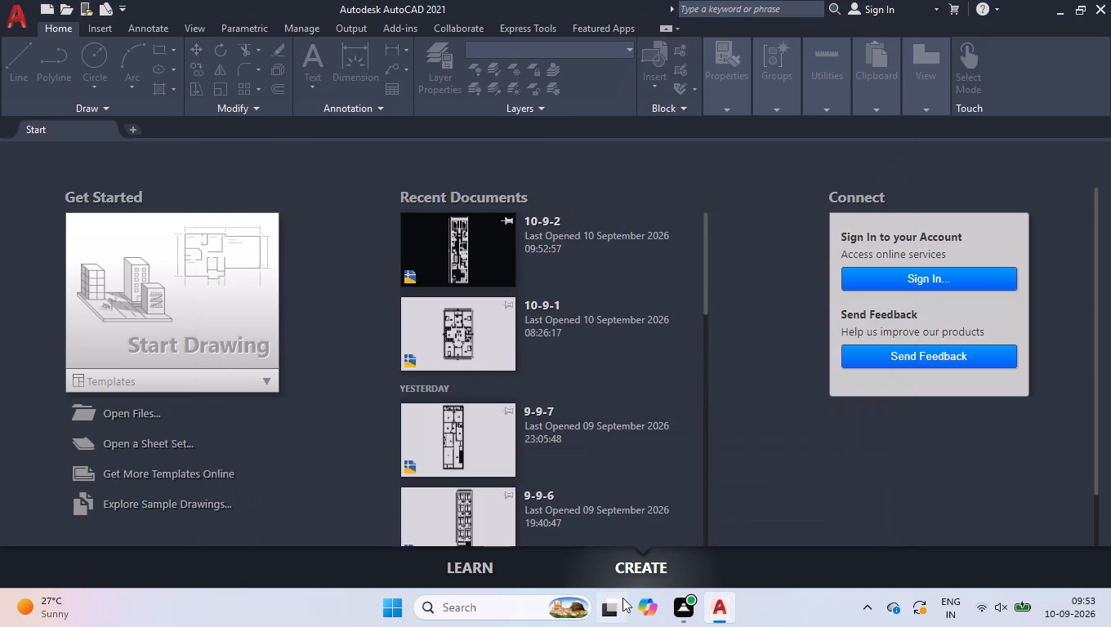
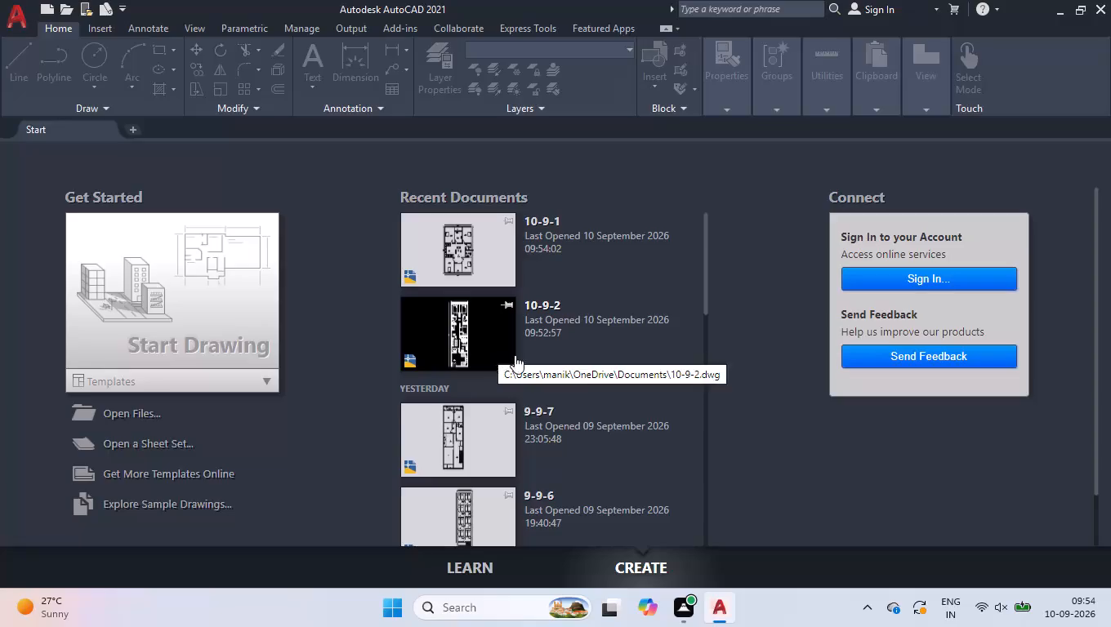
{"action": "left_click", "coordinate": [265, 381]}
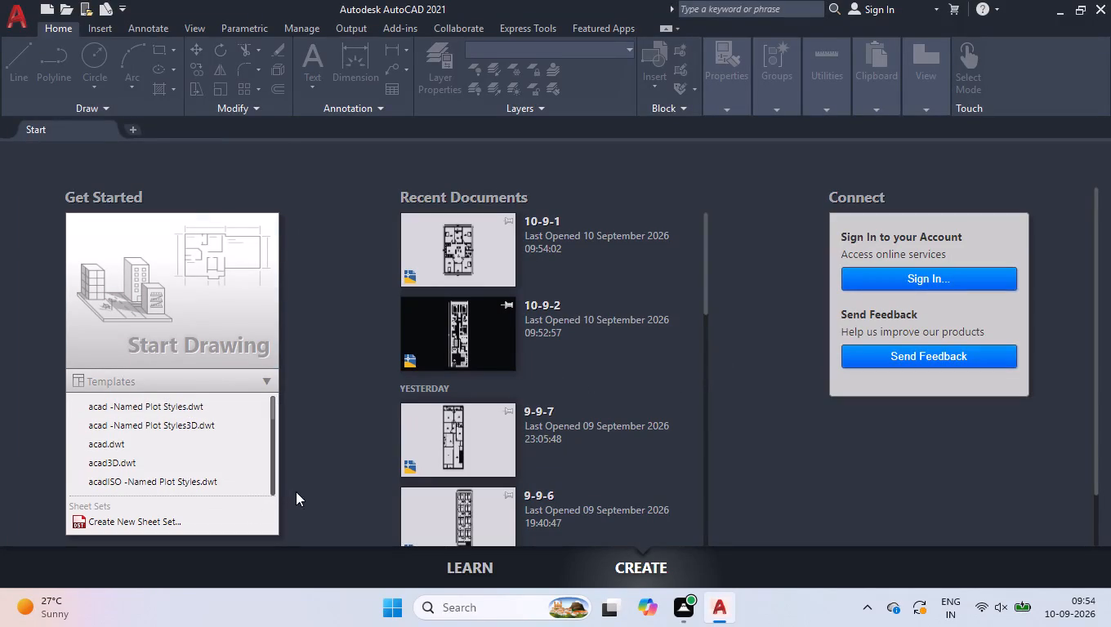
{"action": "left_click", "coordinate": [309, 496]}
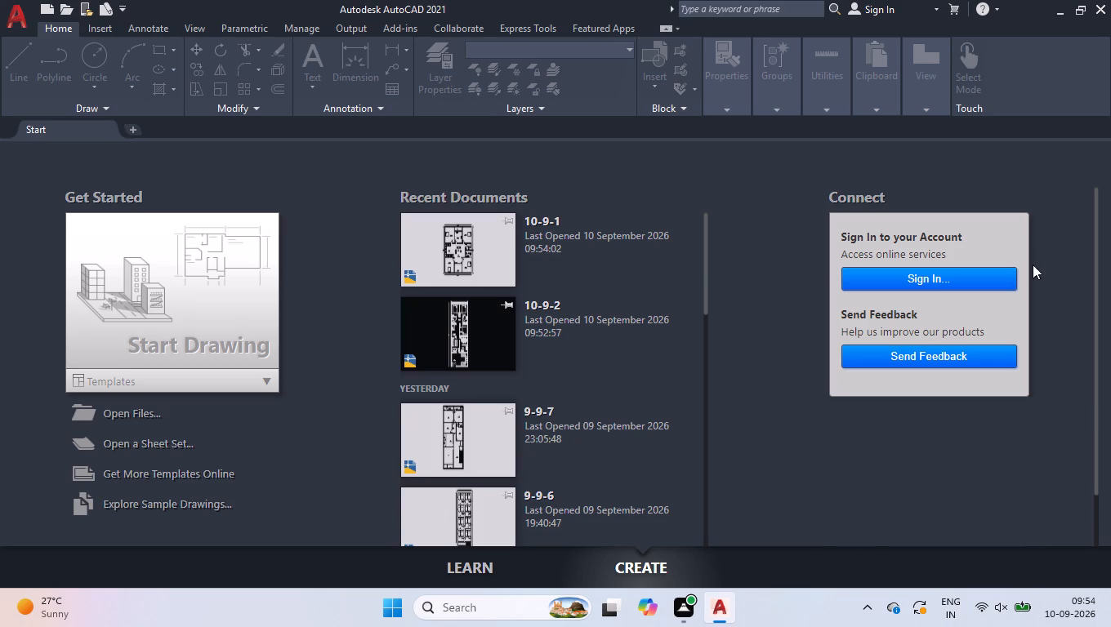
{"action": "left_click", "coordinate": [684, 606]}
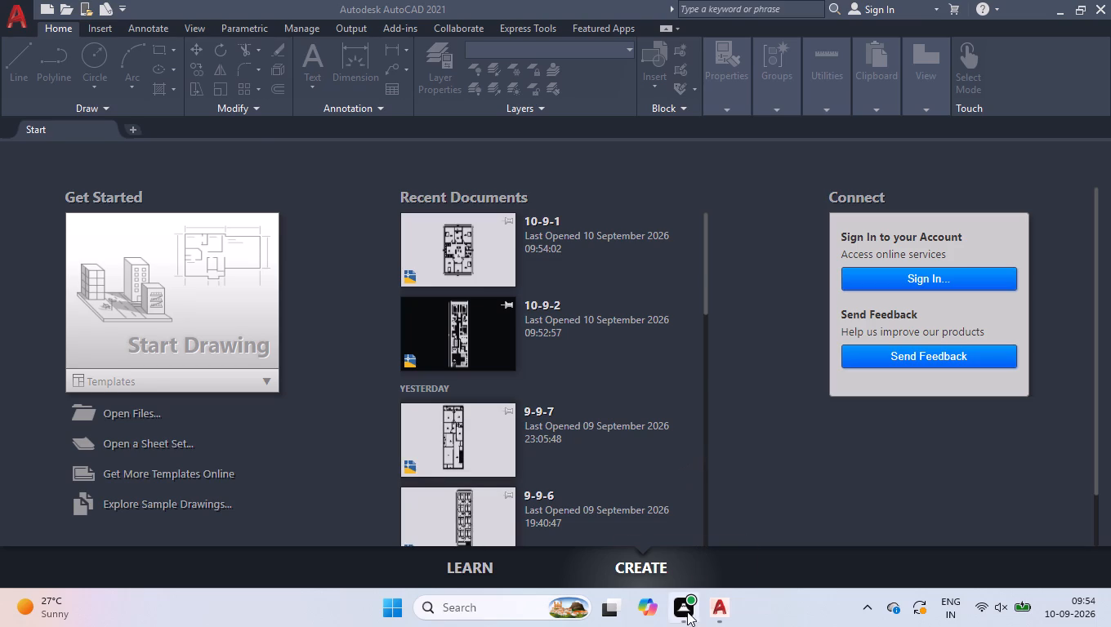